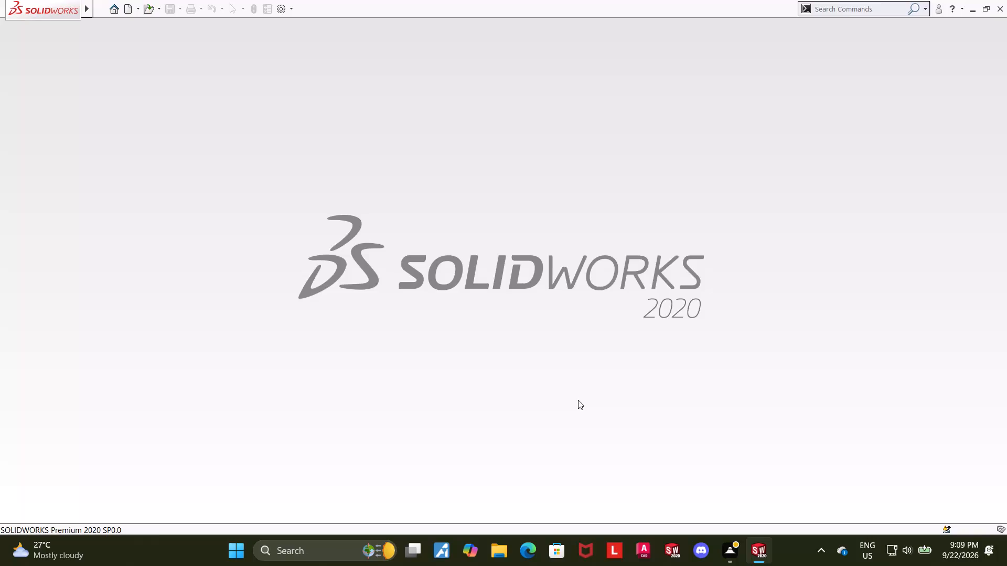
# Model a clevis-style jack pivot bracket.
# Create a new part document.
pyautogui.click(129, 12)
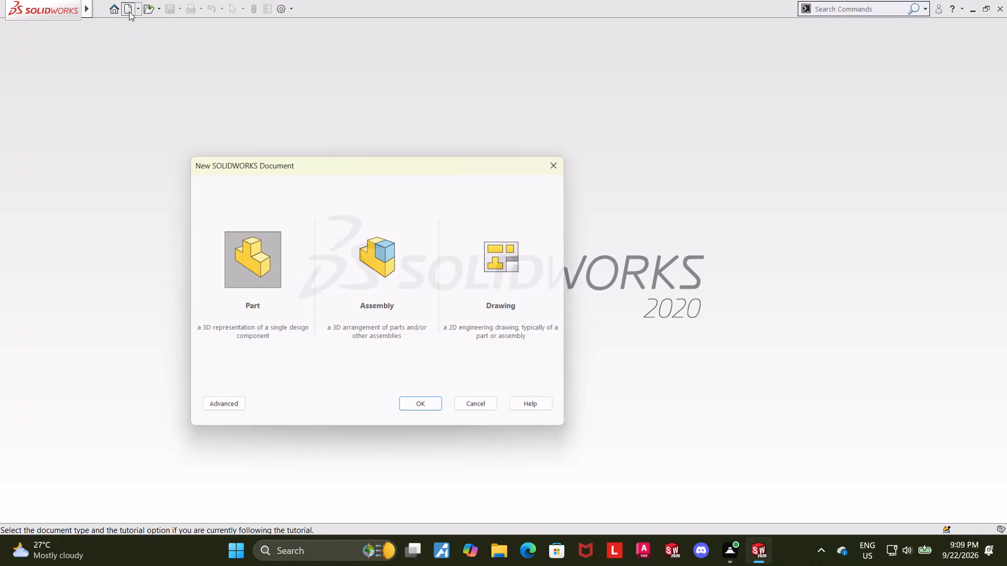
pyautogui.doubleClick(270, 257)
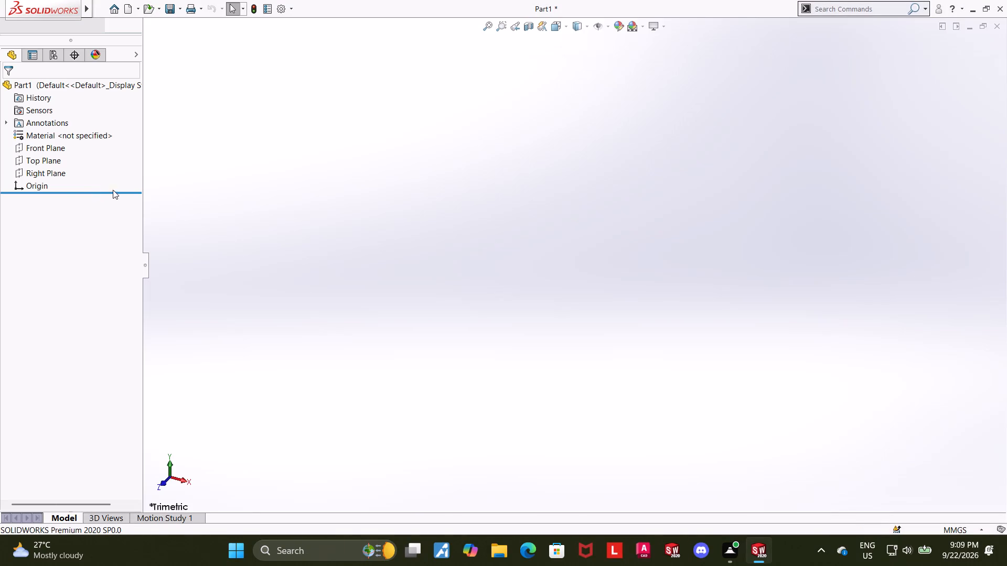
# Start a sketch on the Front Plane.
pyautogui.click(48, 148)
pyautogui.click(95, 195)
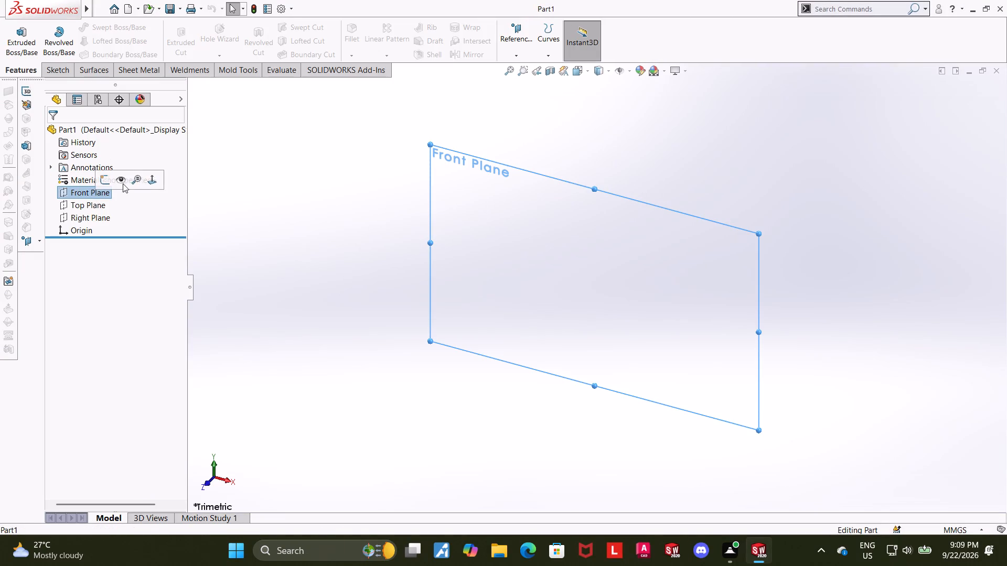
pyautogui.click(103, 176)
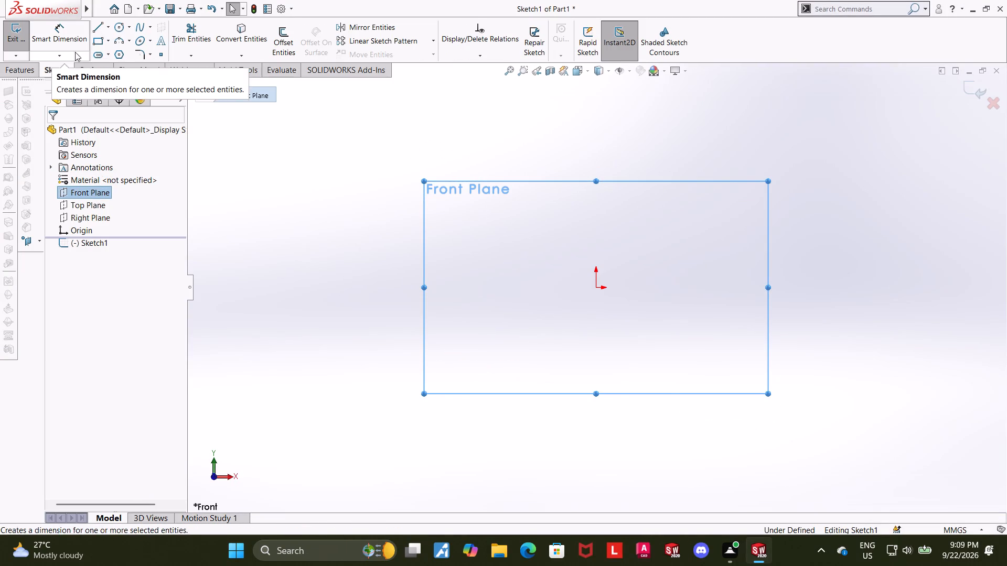
# Sketch a closed profile from the origin with two vertical sides, two slanted lines joined by a bottom arc, and a top edge about 103 mm long.
pyautogui.click(94, 27)
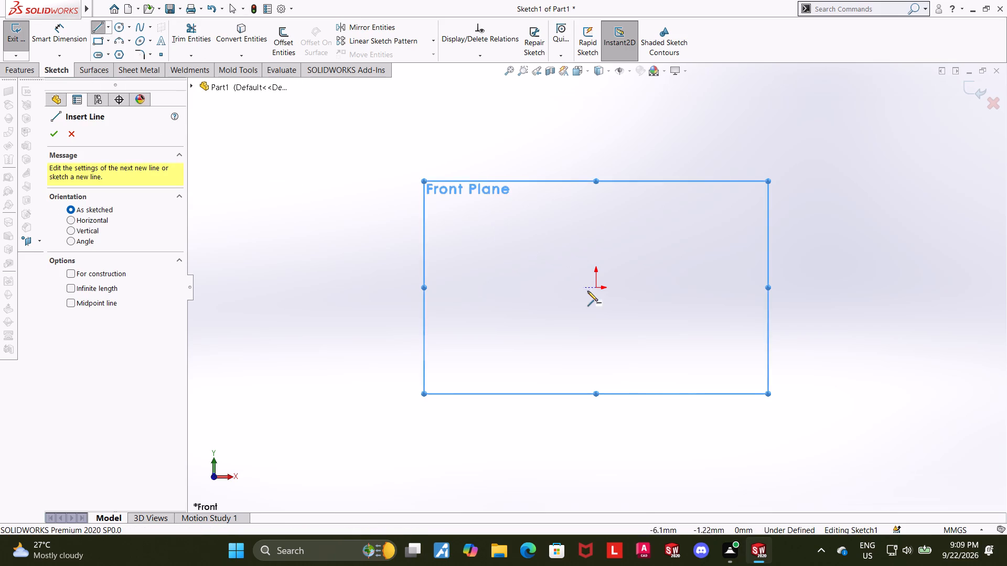
pyautogui.click(596, 287)
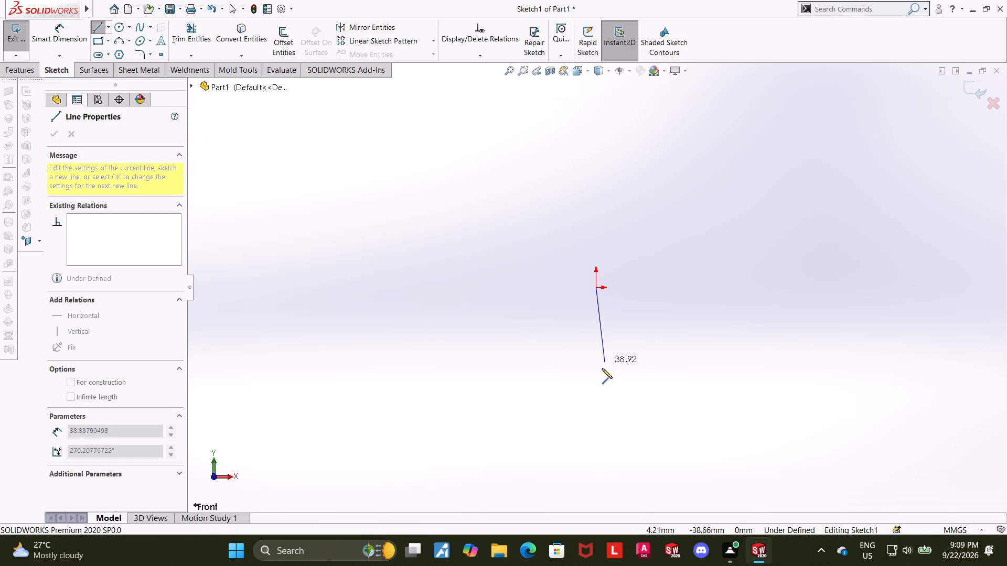
pyautogui.click(593, 386)
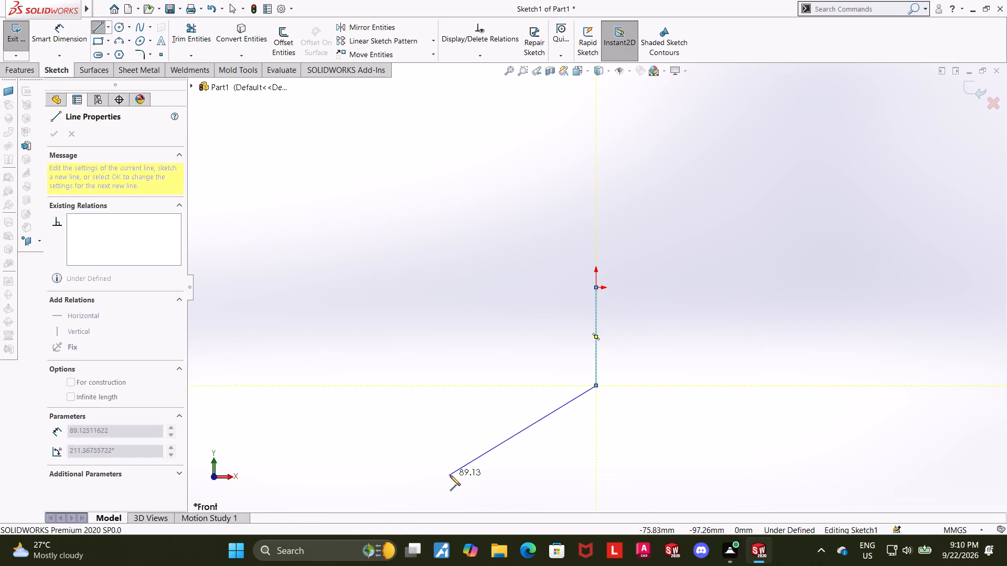
pyautogui.scroll(4, 562, 462)
pyautogui.scroll(-2, 598, 378)
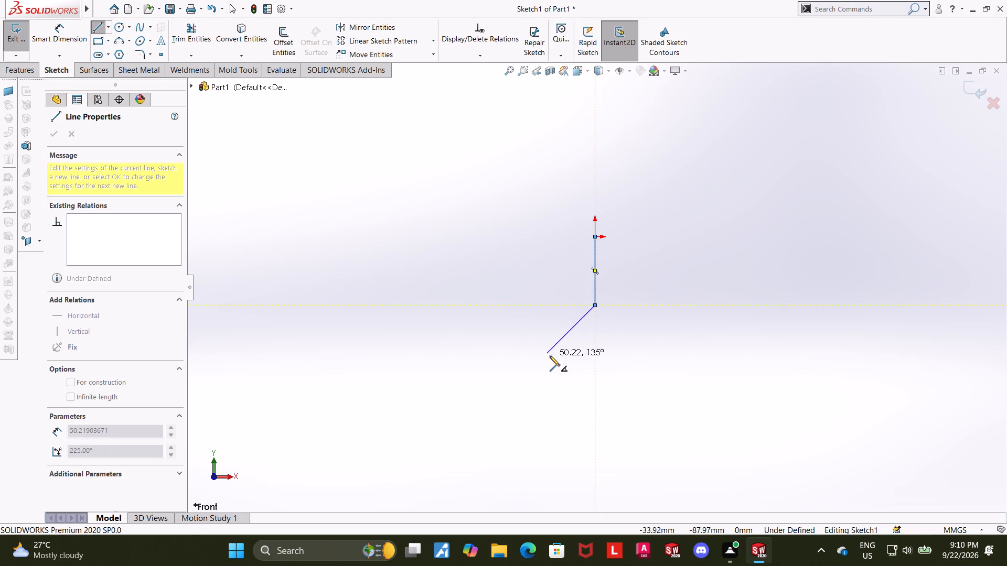
pyautogui.click(550, 356)
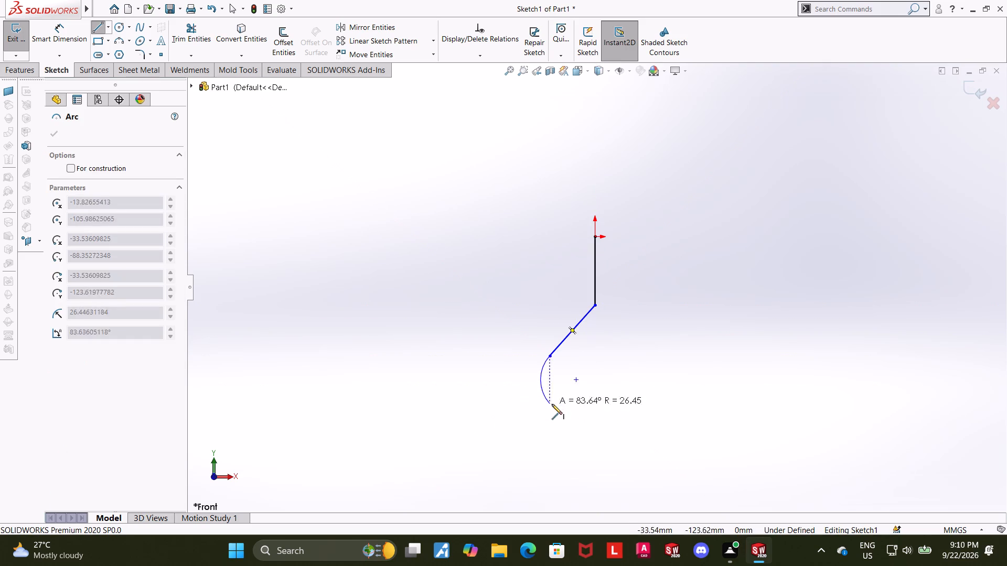
pyautogui.click(592, 416)
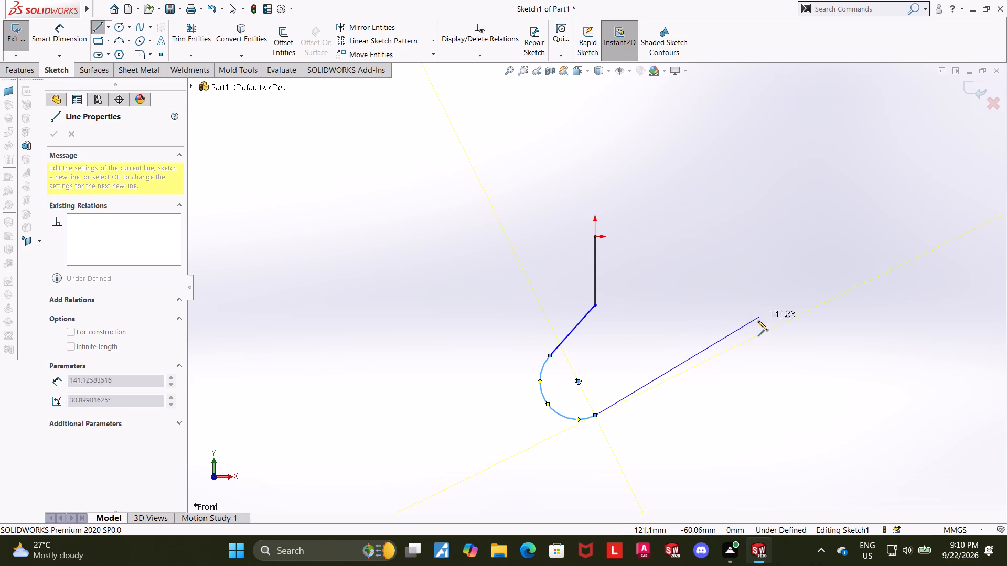
pyautogui.click(735, 323)
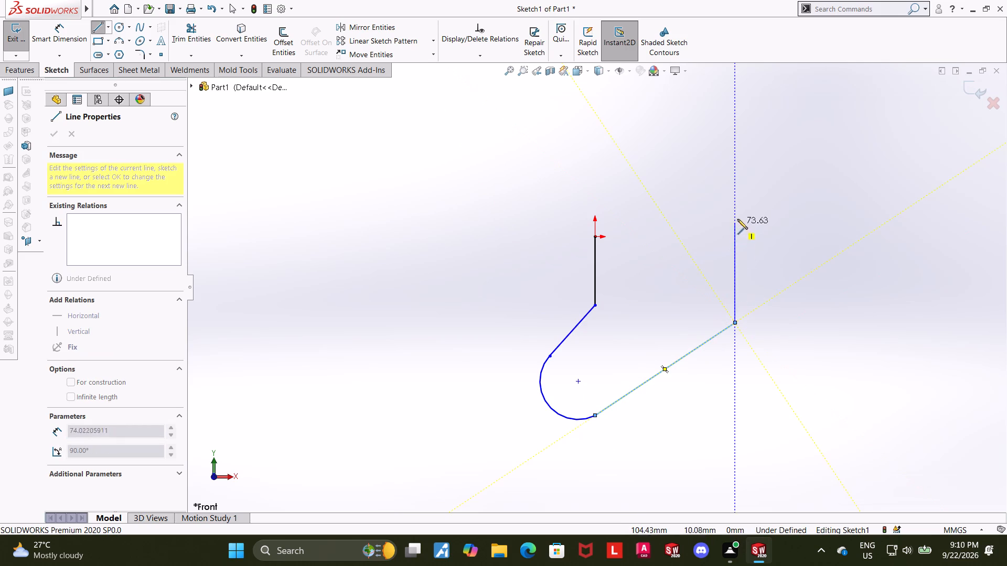
pyautogui.click(734, 234)
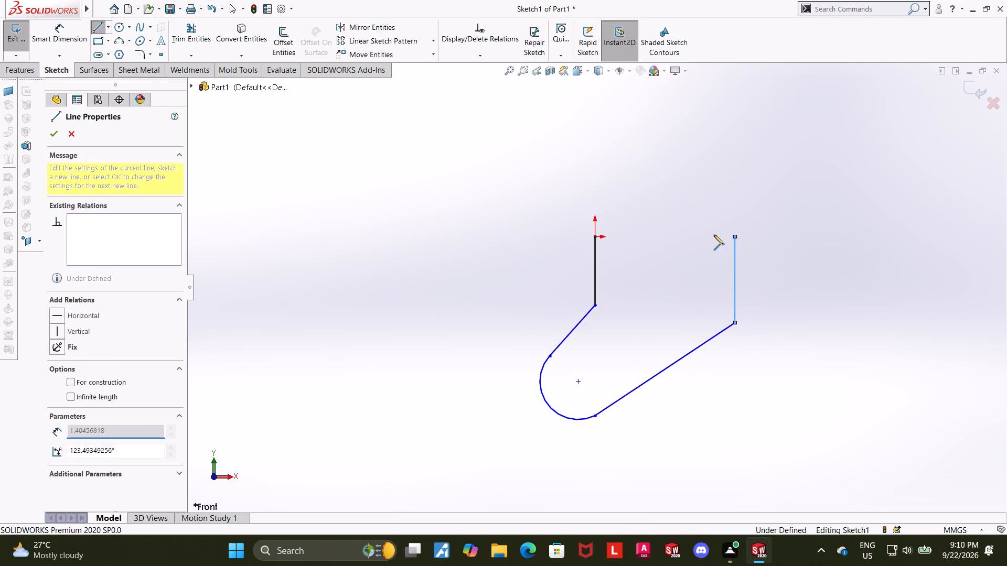
pyautogui.click(594, 239)
pyautogui.press('Escape')
pyautogui.press('Escape')
pyautogui.press('Escape')
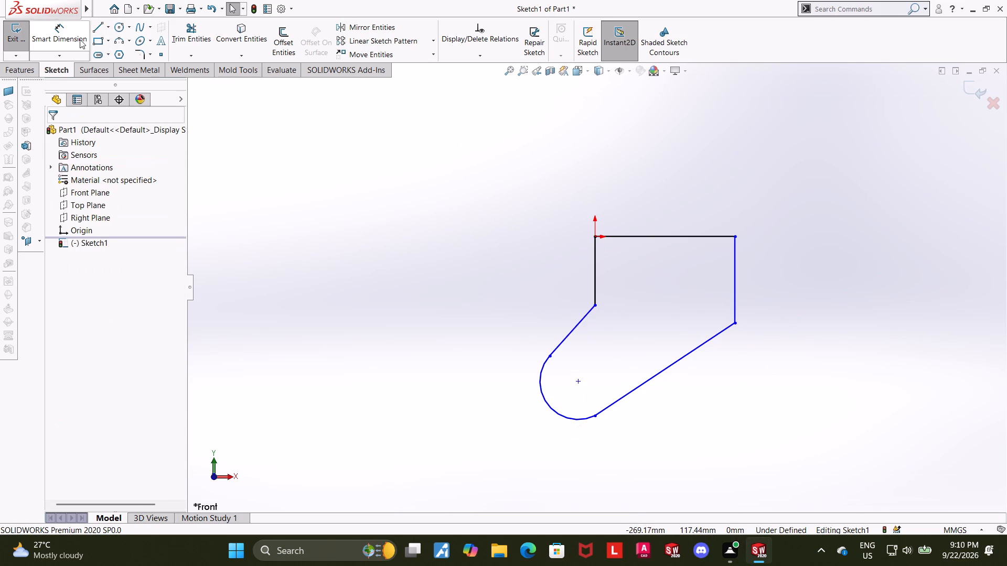
# Dimension the profile's horizontal top edge to 60 mm.
pyautogui.click(73, 38)
pyautogui.click(674, 239)
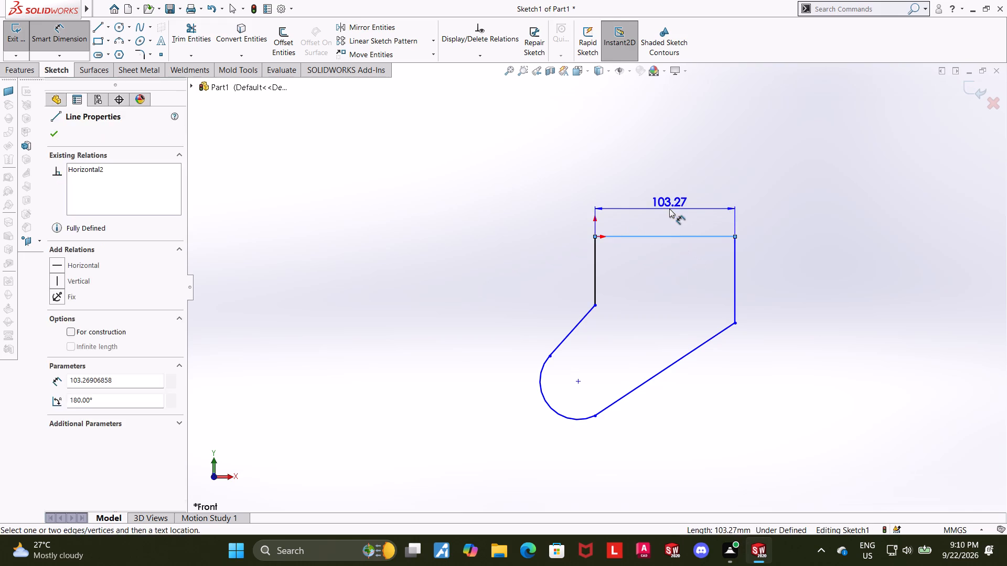
pyautogui.click(669, 209)
pyautogui.write('60')
pyautogui.press('Return')
pyautogui.press('Escape')
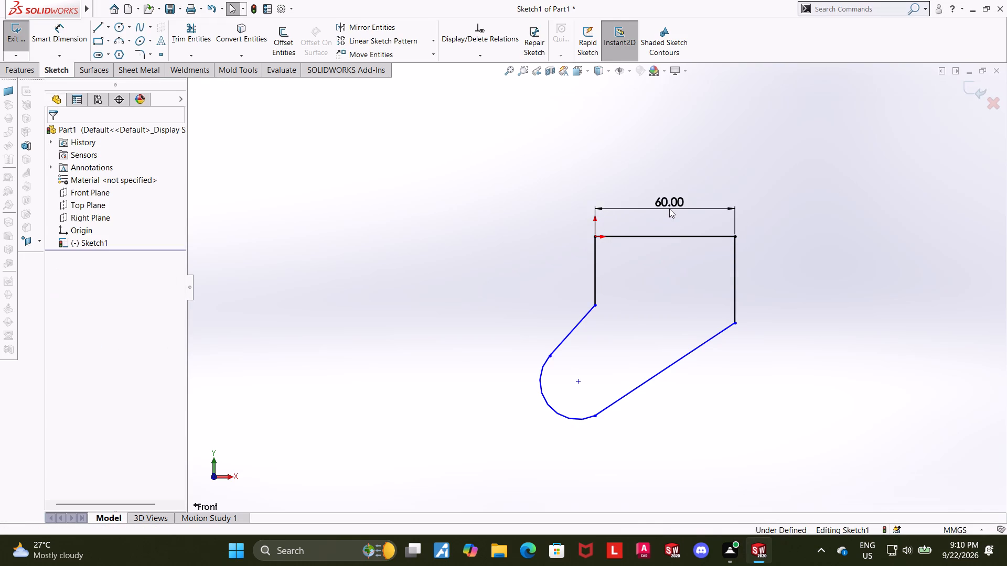
# Dimension the angle between the right vertical side and the right slanted line to 45.18°.
pyautogui.click(64, 39)
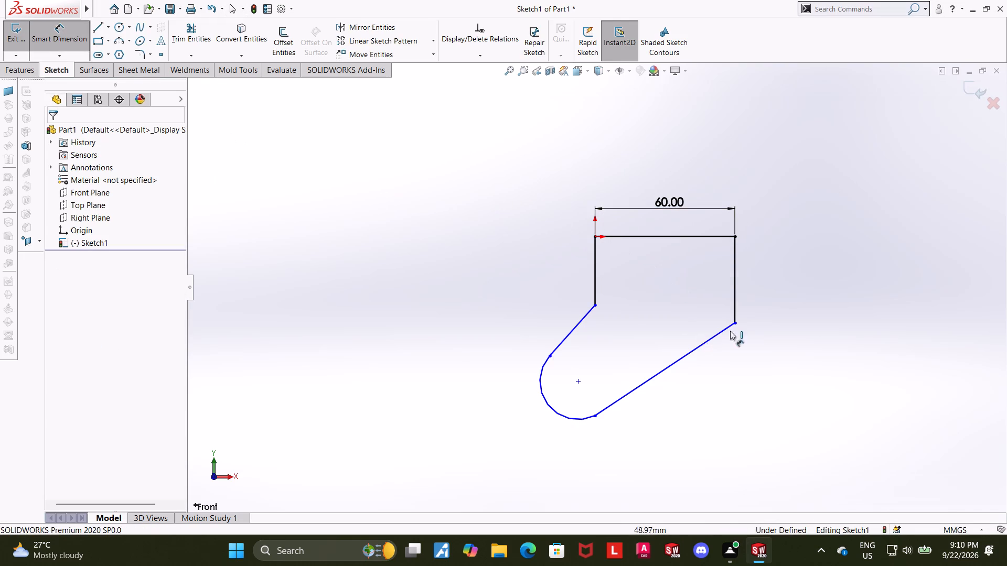
pyautogui.click(723, 331)
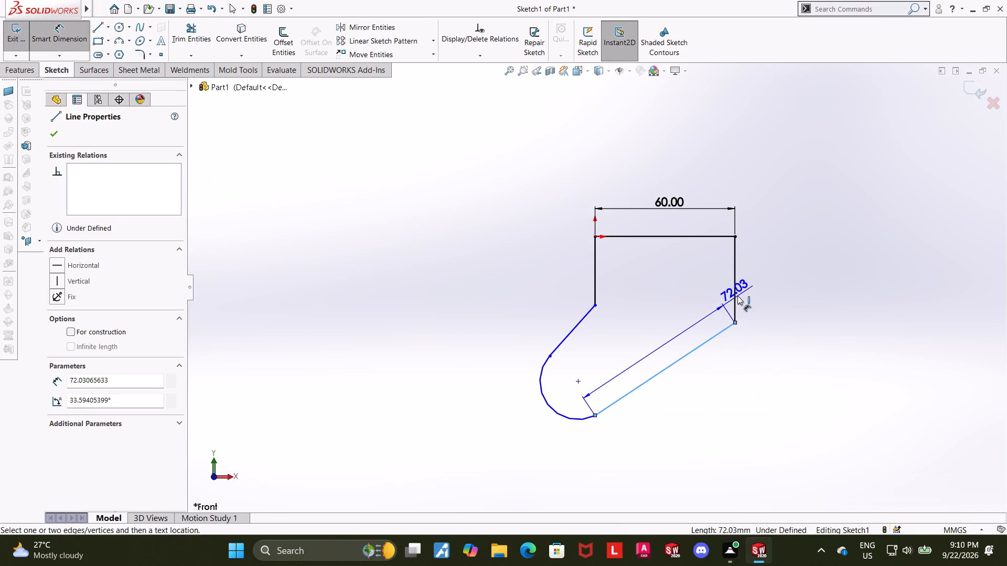
pyautogui.click(736, 296)
pyautogui.click(753, 293)
pyautogui.write('45')
pyautogui.write('.1')
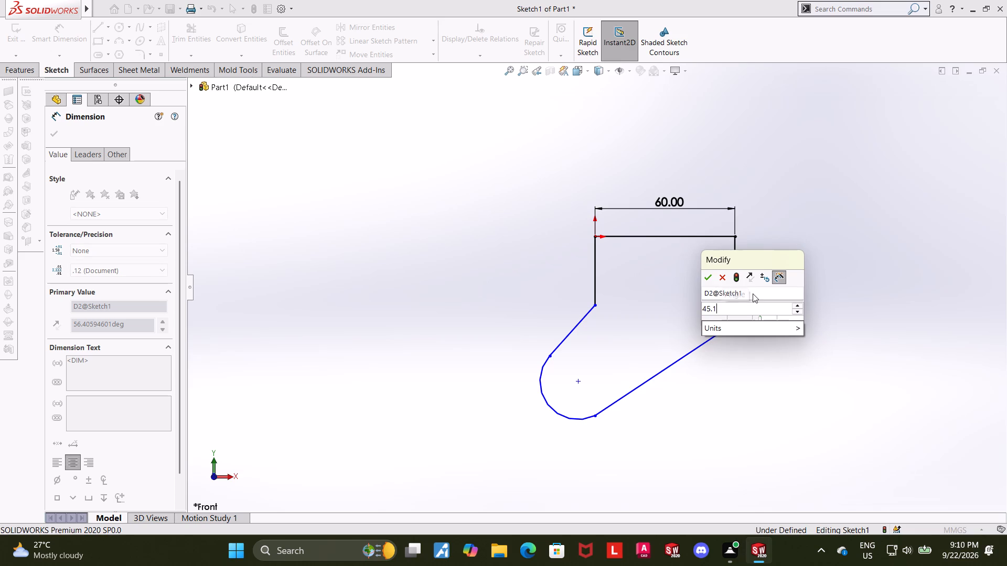
pyautogui.press('8')
pyautogui.press('Return')
pyautogui.press('Escape')
pyautogui.press('Escape')
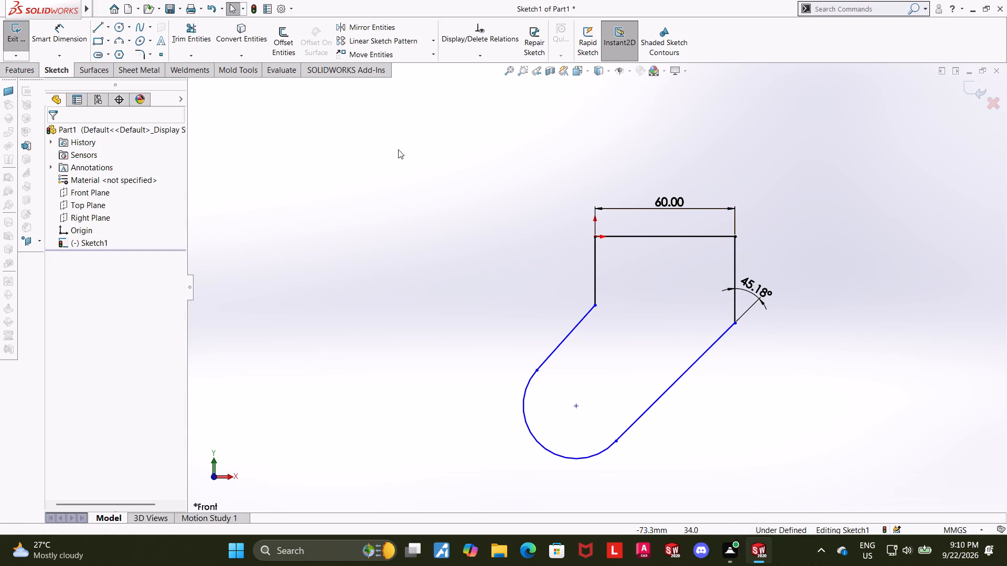
# Dimension the radius of the profile's bottom arc to 15 mm.
pyautogui.click(70, 41)
pyautogui.scroll(3, 601, 354)
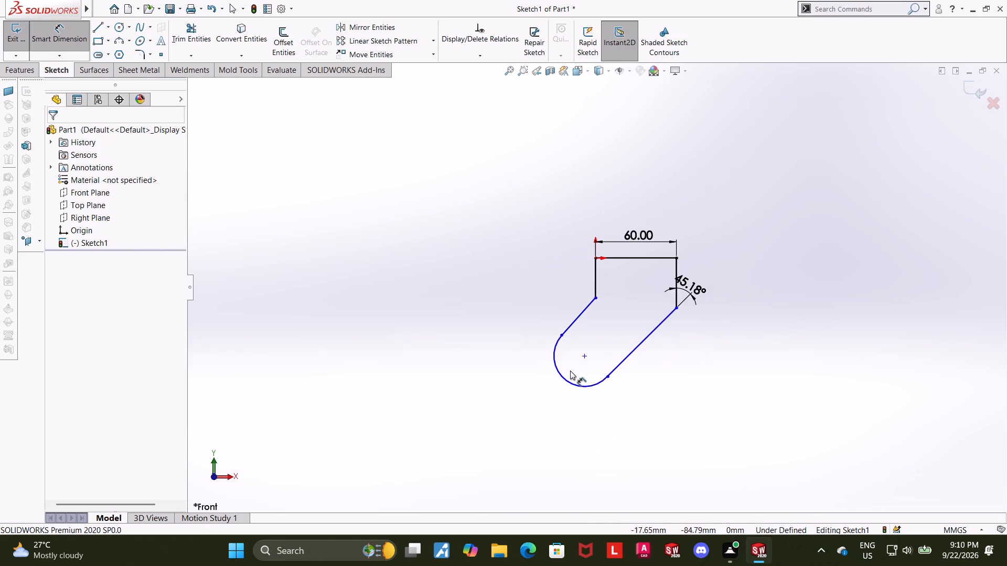
pyautogui.click(560, 377)
pyautogui.click(514, 379)
pyautogui.press('1')
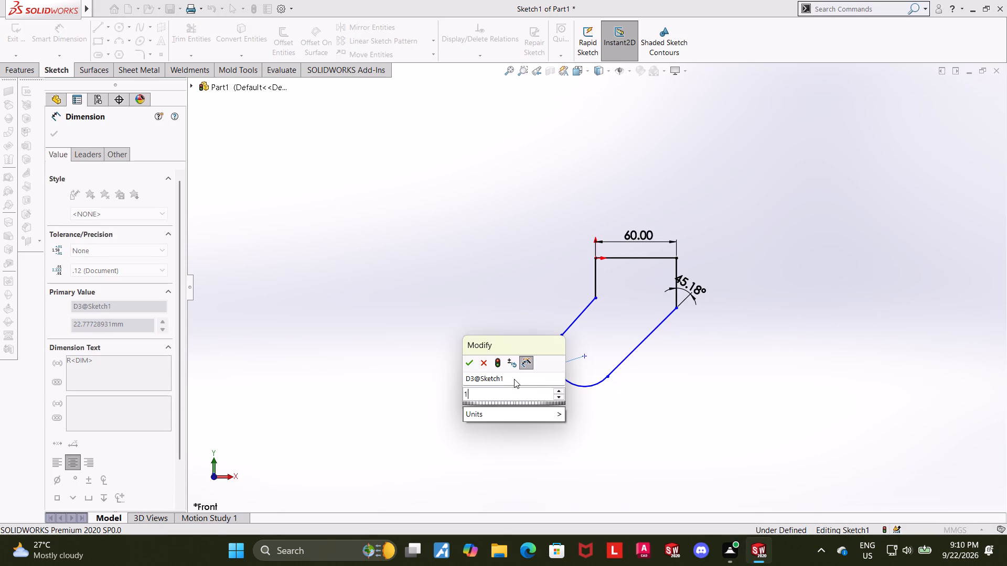
pyautogui.press('5')
pyautogui.press('Return')
pyautogui.press('Escape')
pyautogui.press('Escape')
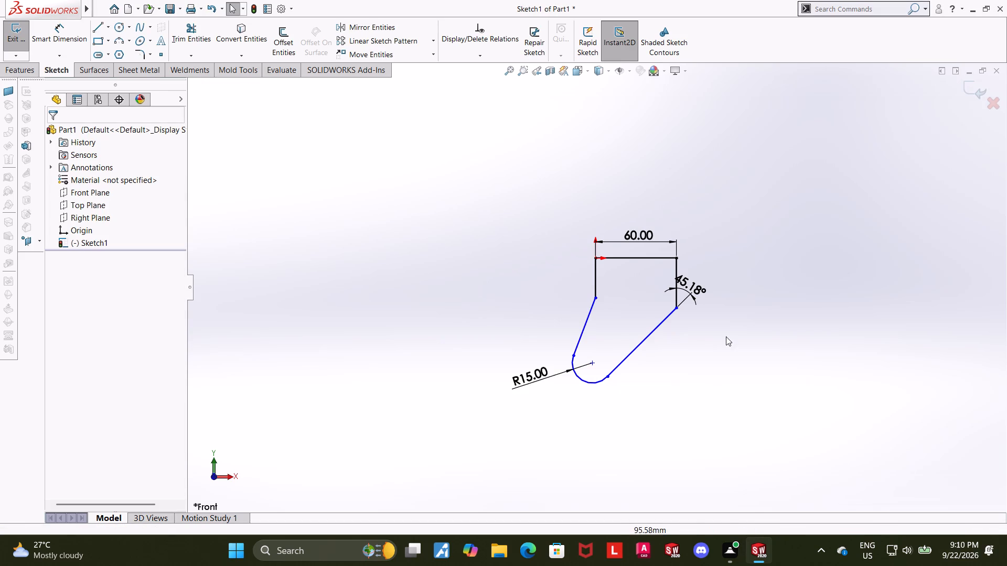
# Dimension the angle between the two slanted lines to 27.25°.
pyautogui.scroll(-3, 725, 332)
pyautogui.click(69, 34)
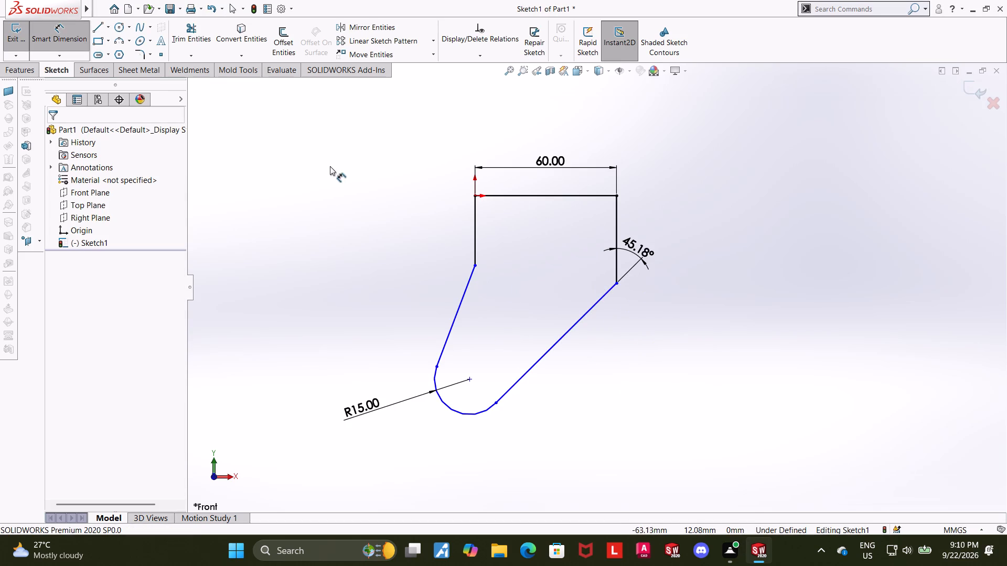
pyautogui.click(463, 302)
pyautogui.click(543, 354)
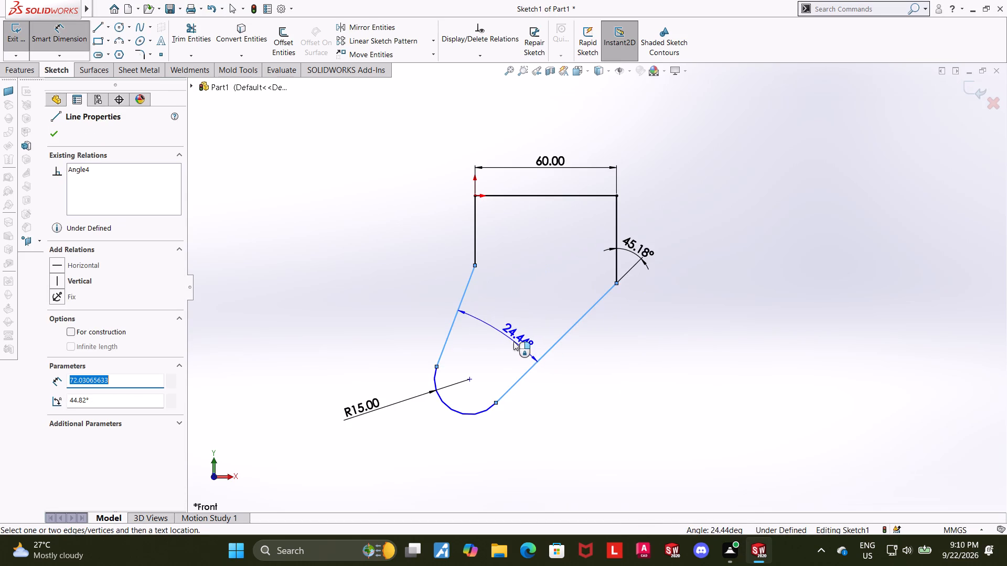
pyautogui.click(512, 341)
pyautogui.write('27.25')
pyautogui.press('Return')
pyautogui.press('Escape')
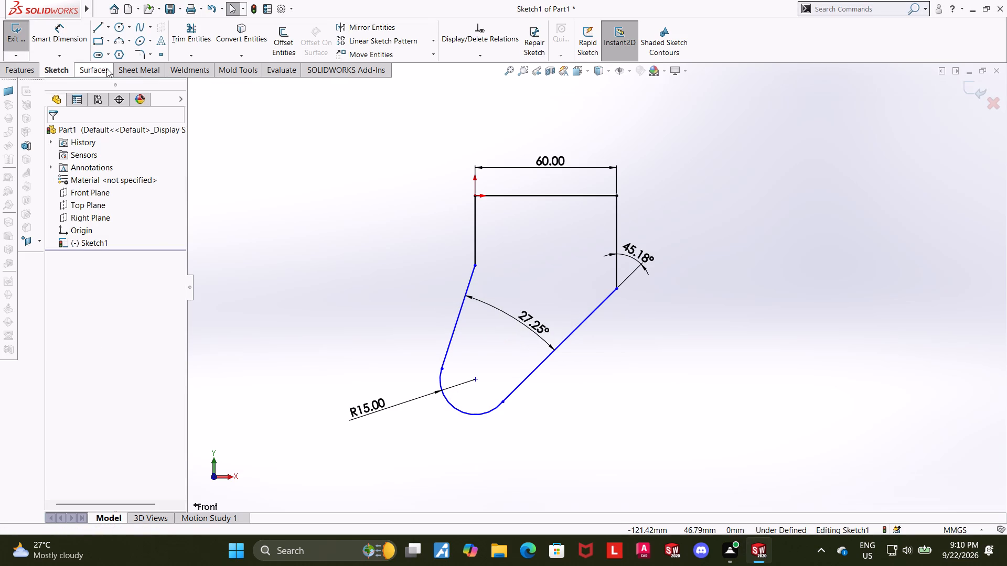
# Dimension the vertical distance between the origin and the bottom arc's centre to 131 mm.
pyautogui.click(62, 30)
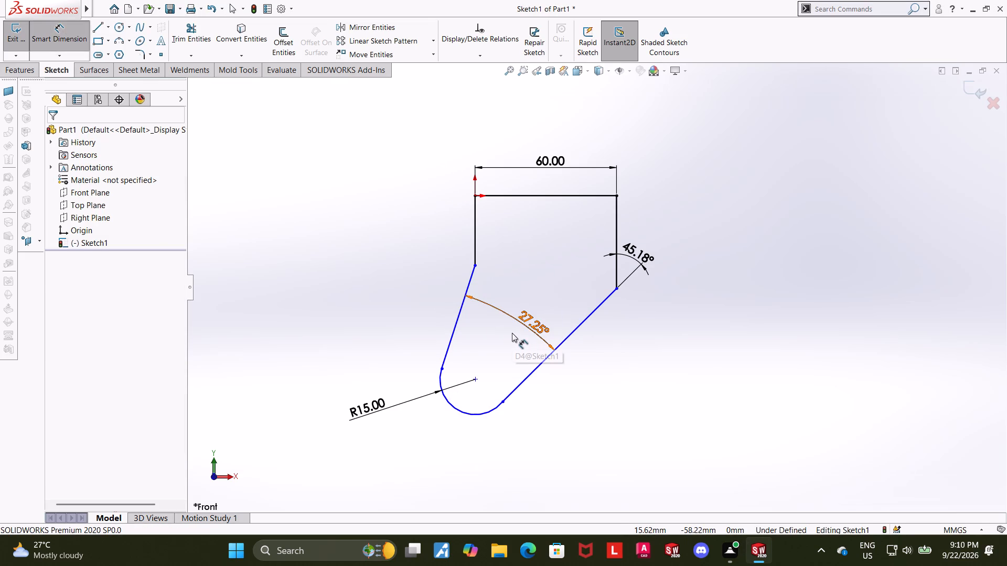
pyautogui.press('Escape')
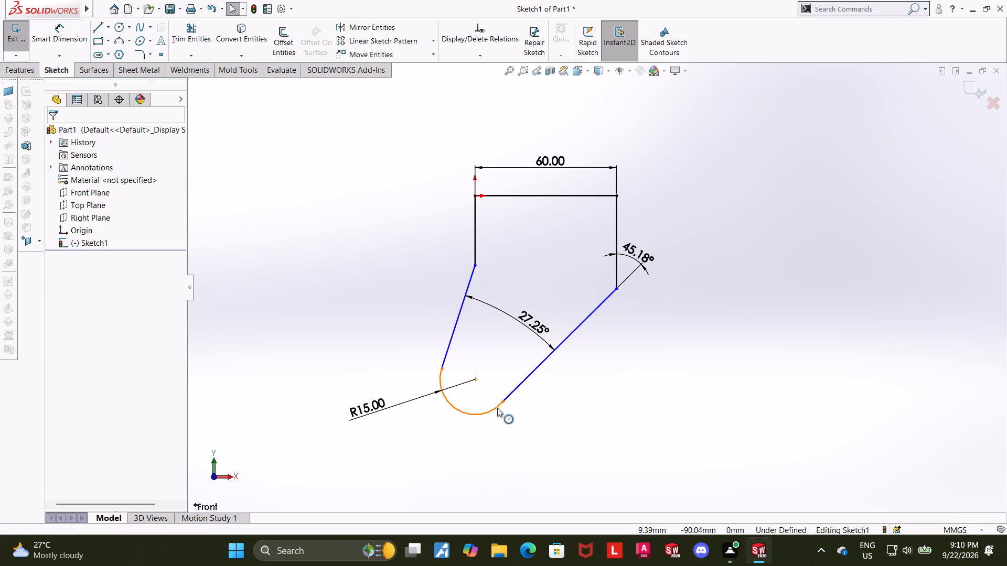
pyautogui.click(40, 35)
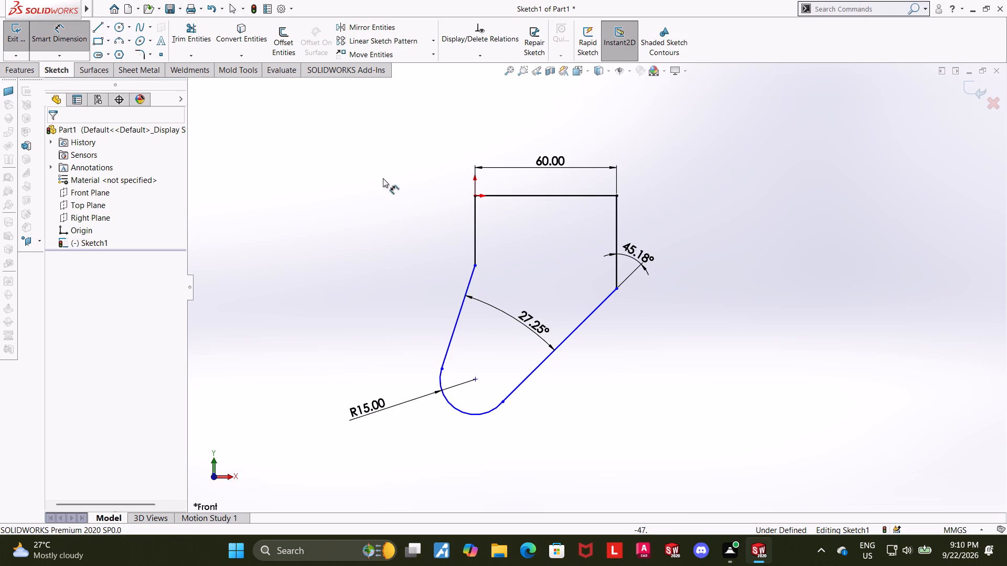
pyautogui.click(474, 379)
pyautogui.click(472, 195)
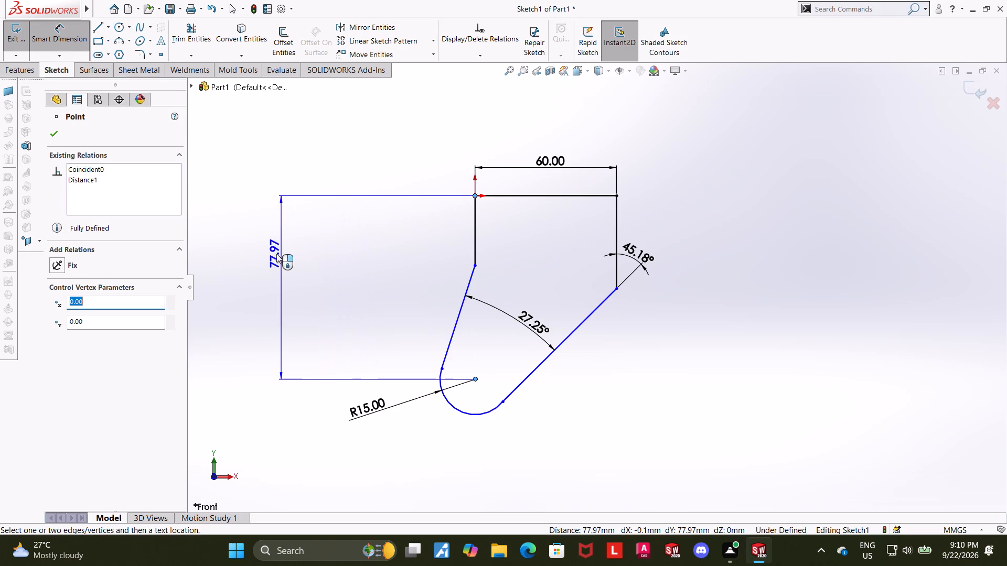
pyautogui.click(276, 253)
pyautogui.write('131')
pyautogui.press('Return')
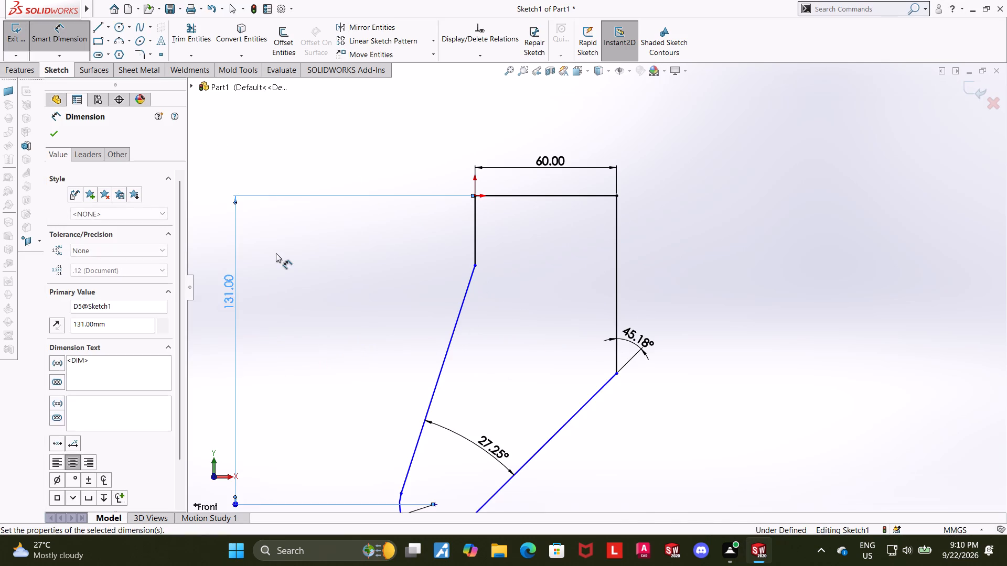
pyautogui.press('Escape')
pyautogui.scroll(2, 590, 354)
pyautogui.scroll(-1, 598, 339)
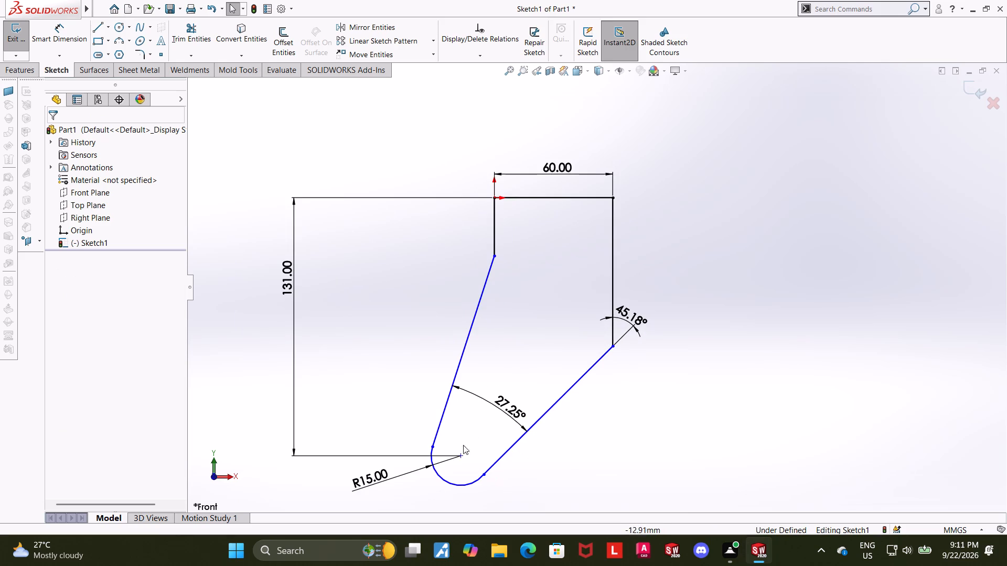
pyautogui.press('Escape')
# Add a tangent relation between the bottom arc and the right slanted line.
pyautogui.click(473, 484)
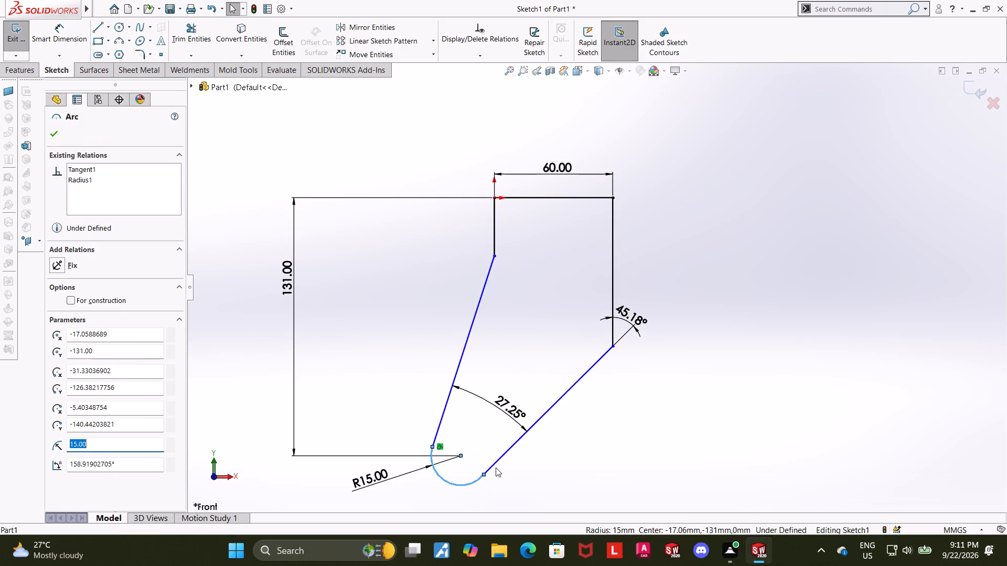
pyautogui.keyDown('ctrl'); pyautogui.click(494, 465); pyautogui.keyUp('ctrl')
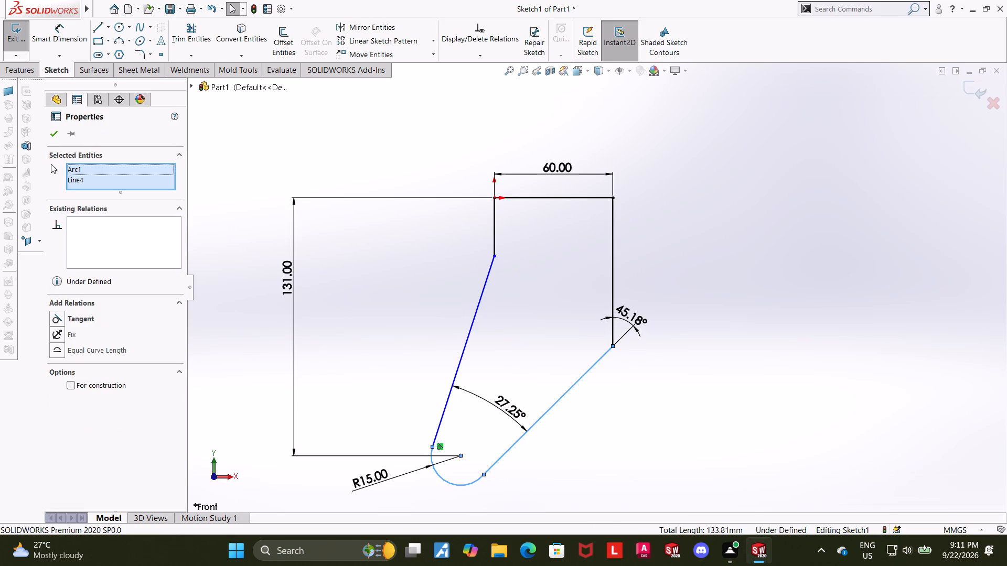
pyautogui.click(58, 323)
pyautogui.click(52, 138)
pyautogui.click(791, 369)
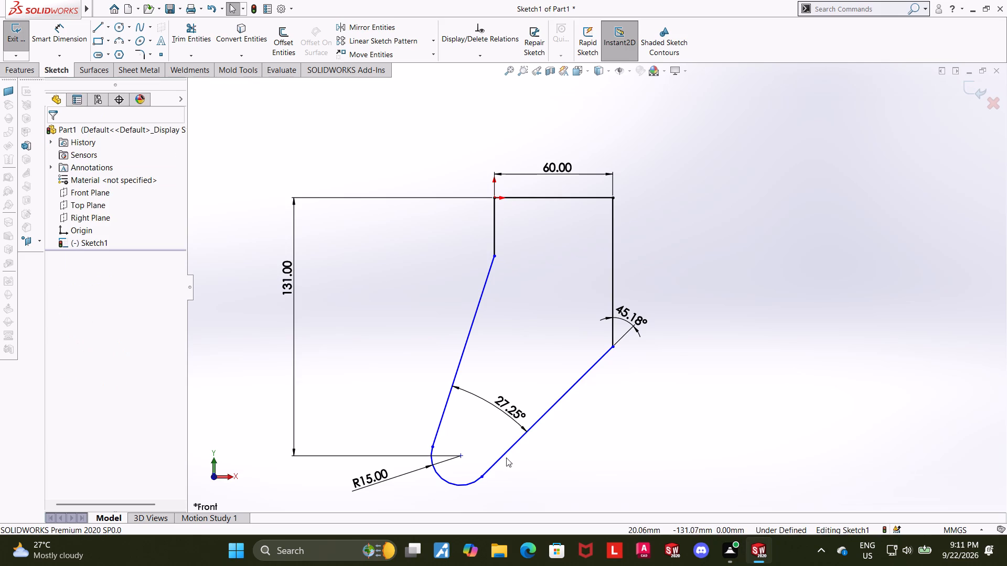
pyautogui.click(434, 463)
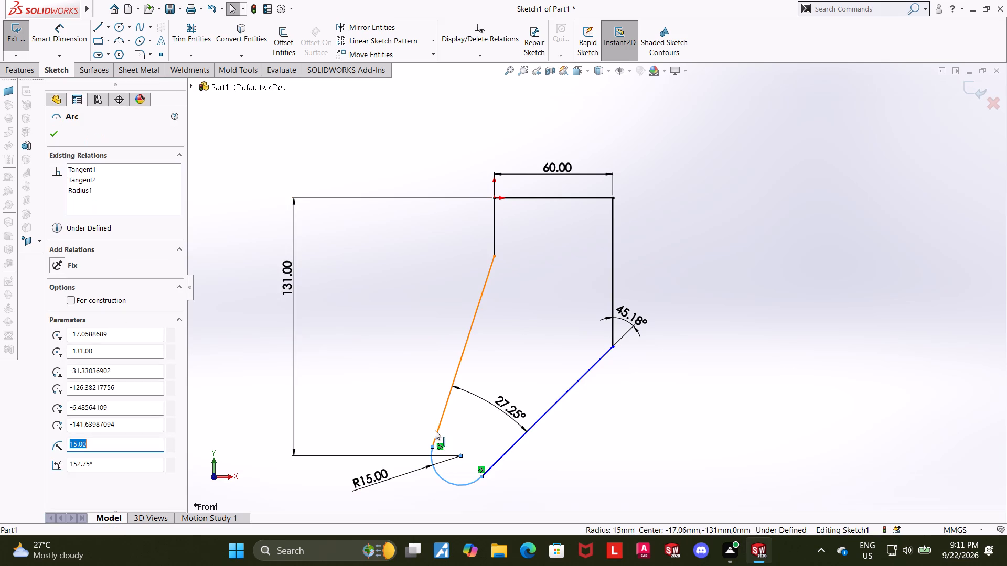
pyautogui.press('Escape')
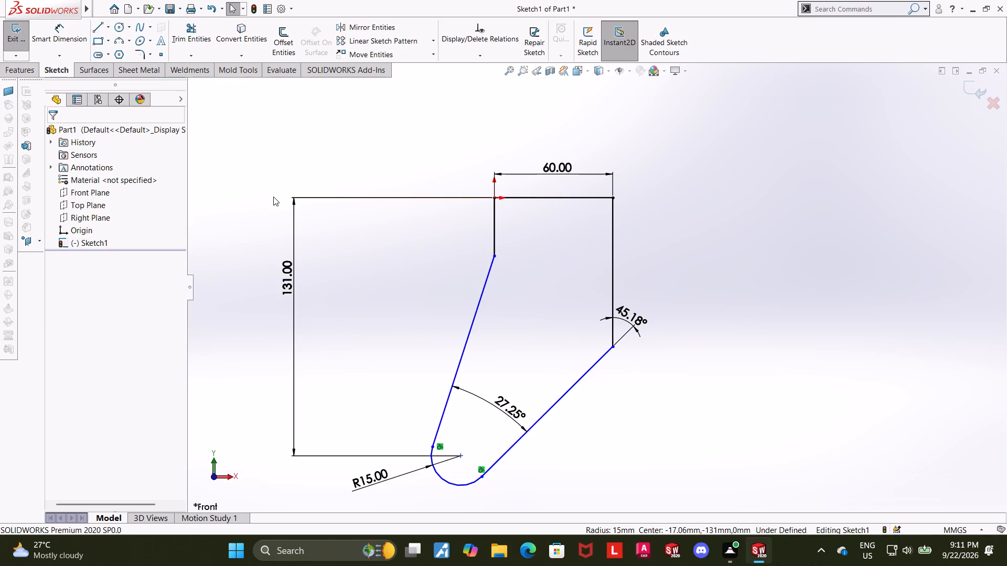
# Sketch a circle about 36 mm in diameter centred on the bottom arc's centre point.
pyautogui.click(121, 25)
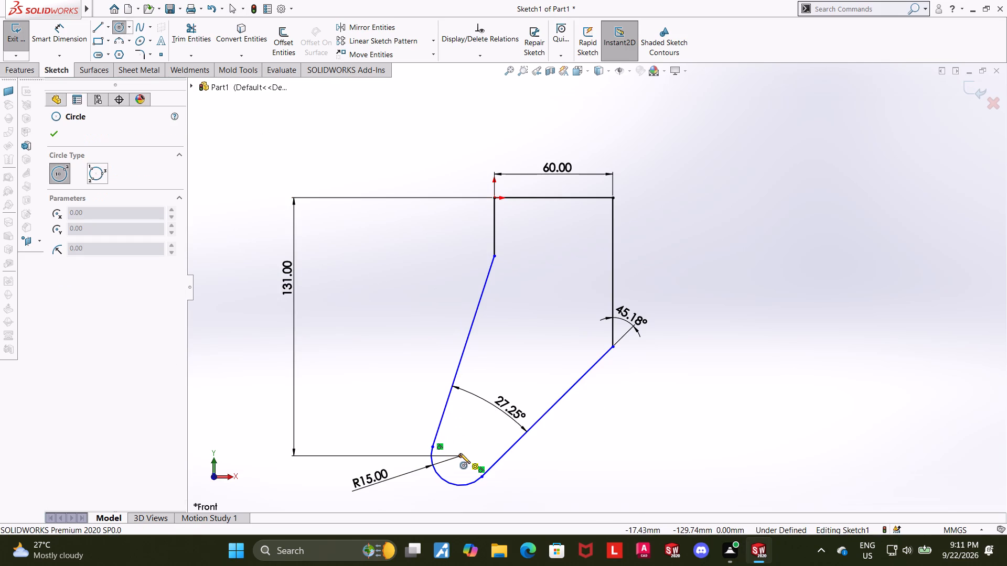
pyautogui.click(460, 453)
pyautogui.click(478, 425)
pyautogui.press('Escape')
pyautogui.press('Escape')
pyautogui.press('Escape')
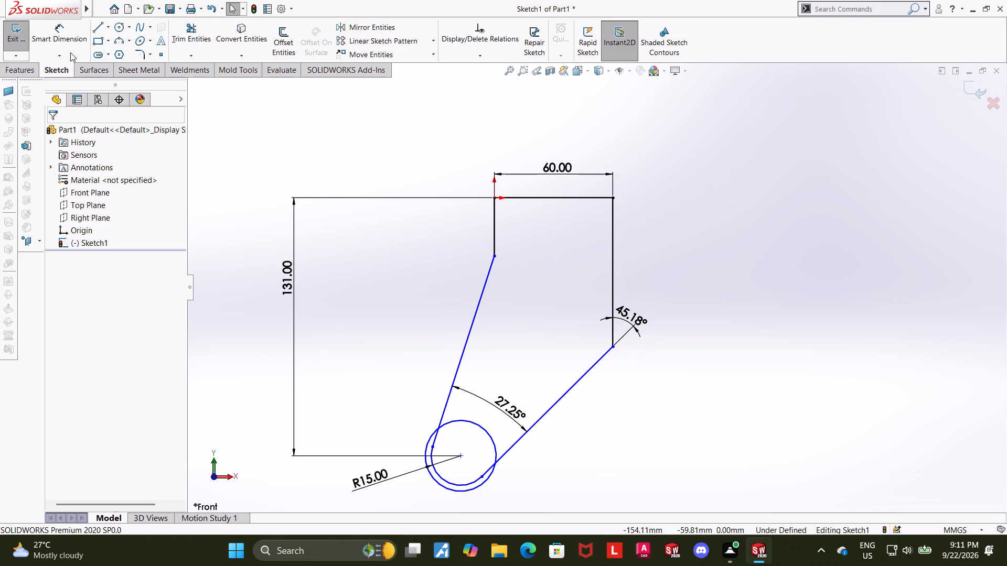
# Dimension the diameter of the circle inside the bottom arc to 16 mm.
pyautogui.click(69, 48)
pyautogui.click(475, 422)
pyautogui.click(384, 386)
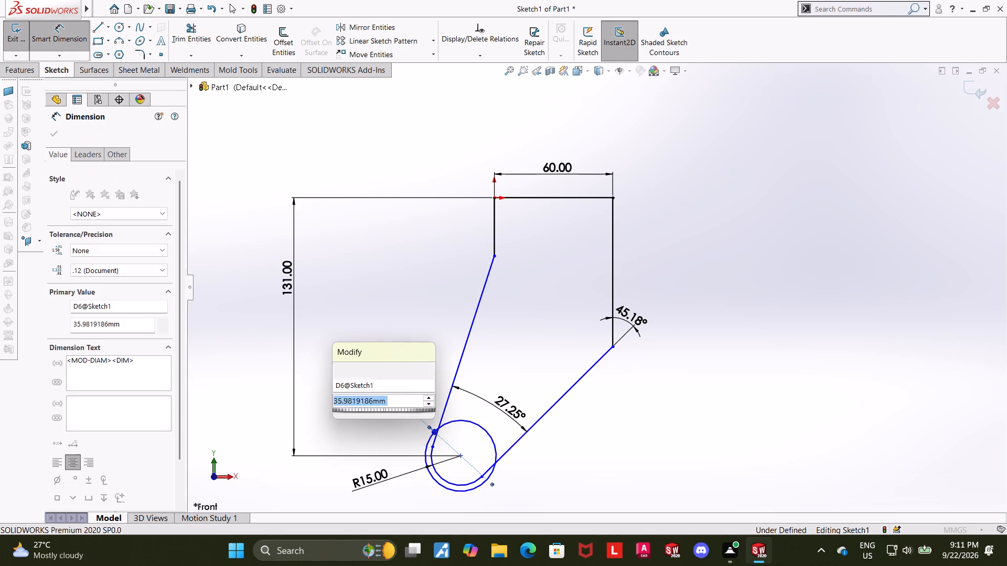
pyautogui.write('16')
pyautogui.press('Return')
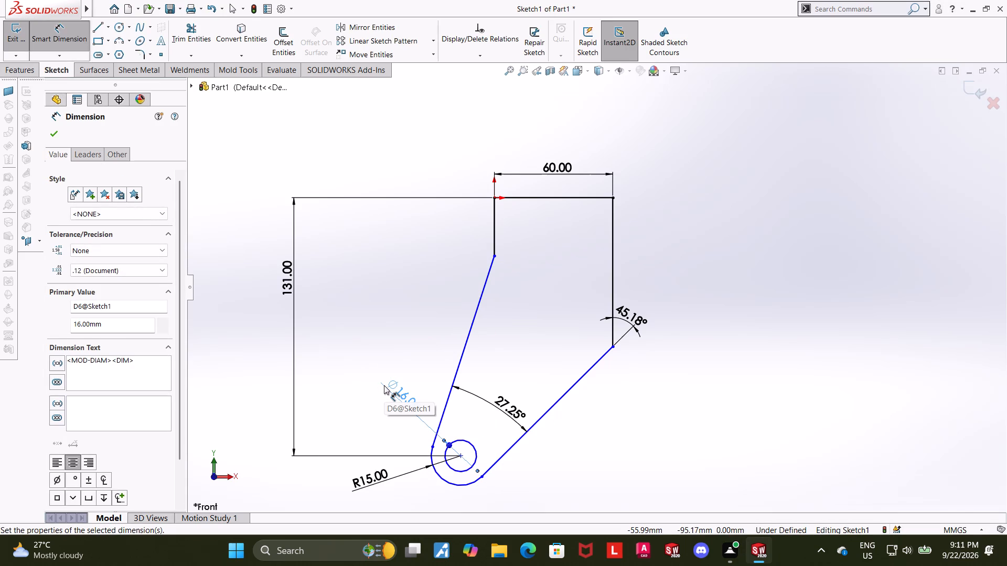
pyautogui.click(679, 444)
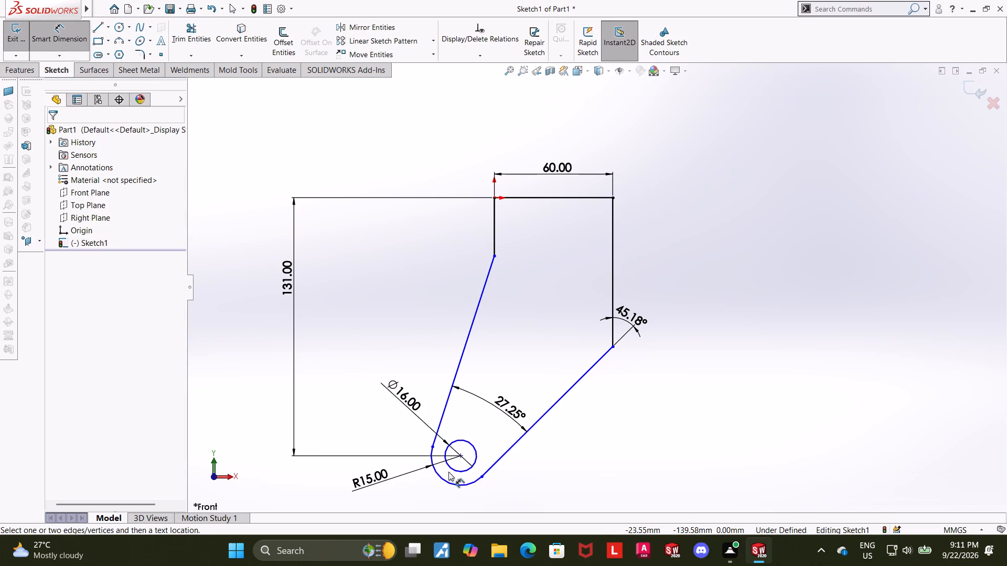
pyautogui.click(450, 469)
pyautogui.press('Escape')
pyautogui.press('Escape')
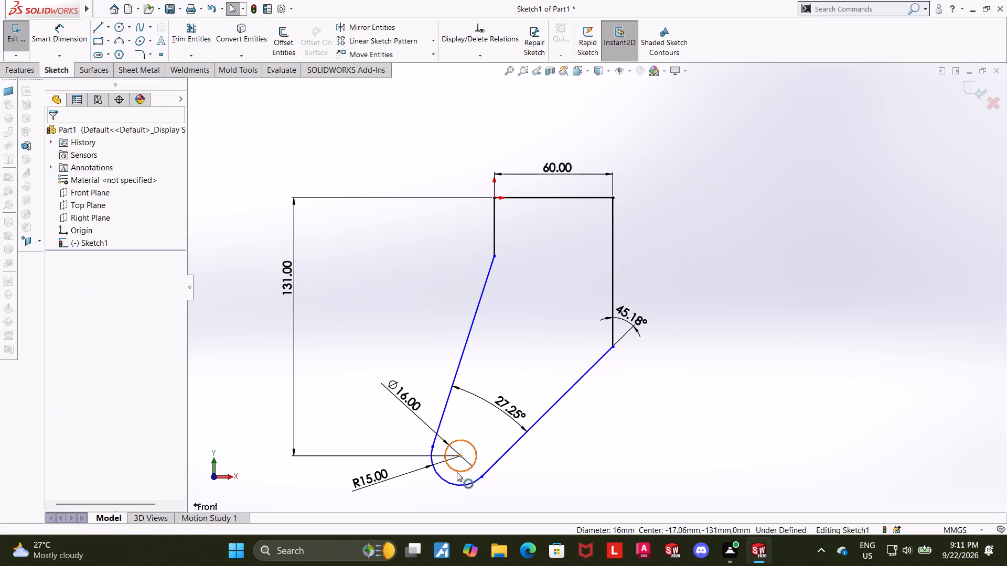
# Add a concentric relation between the 16 mm circle and the bottom arc.
pyautogui.click(457, 472)
pyautogui.keyDown('ctrl'); pyautogui.click(458, 488); pyautogui.keyUp('ctrl')
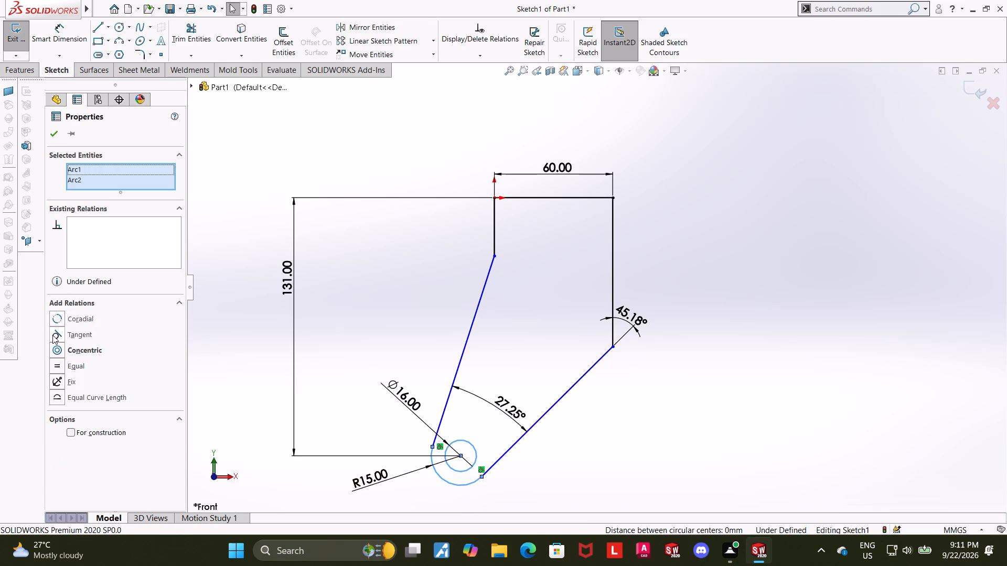
pyautogui.click(60, 345)
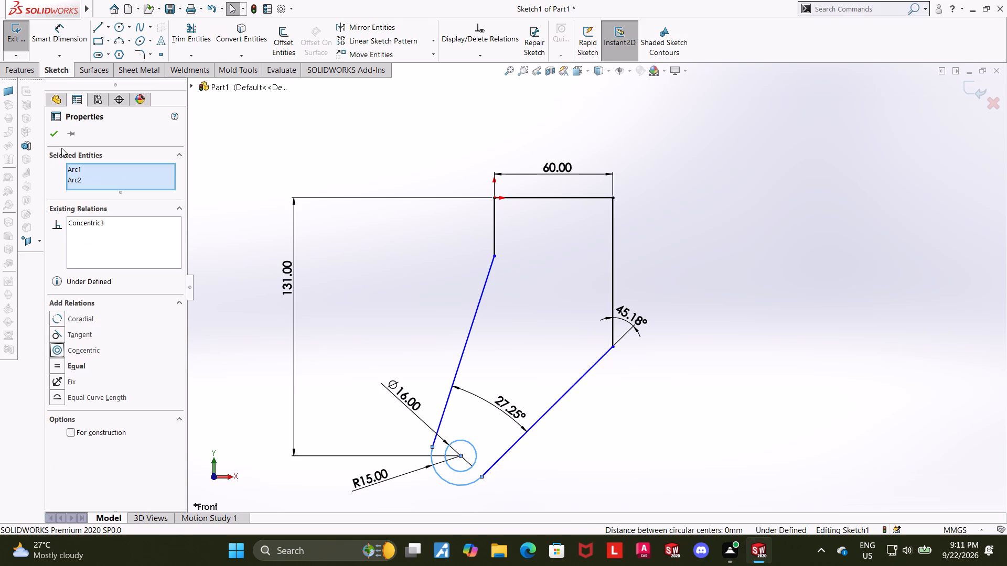
pyautogui.click(55, 132)
pyautogui.click(663, 402)
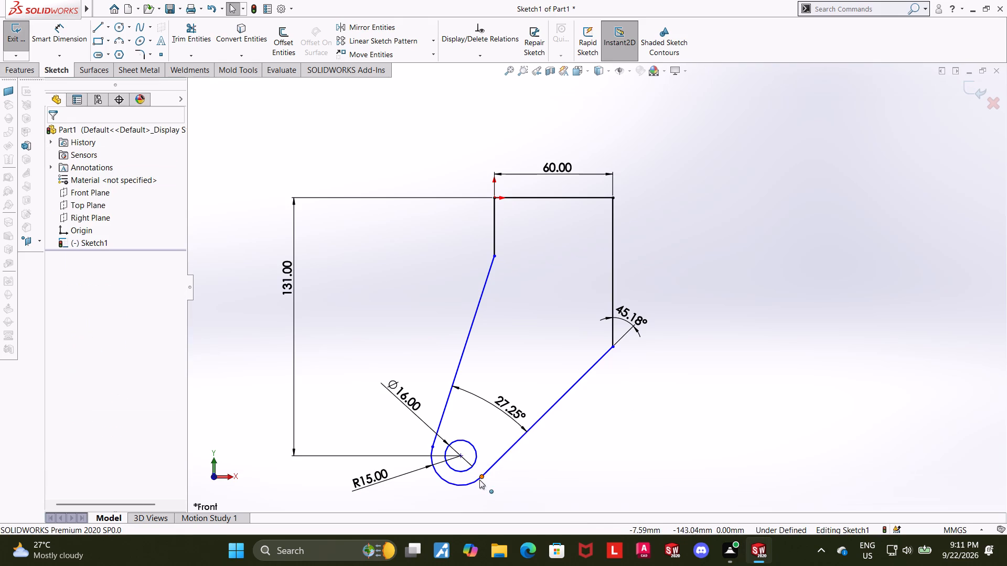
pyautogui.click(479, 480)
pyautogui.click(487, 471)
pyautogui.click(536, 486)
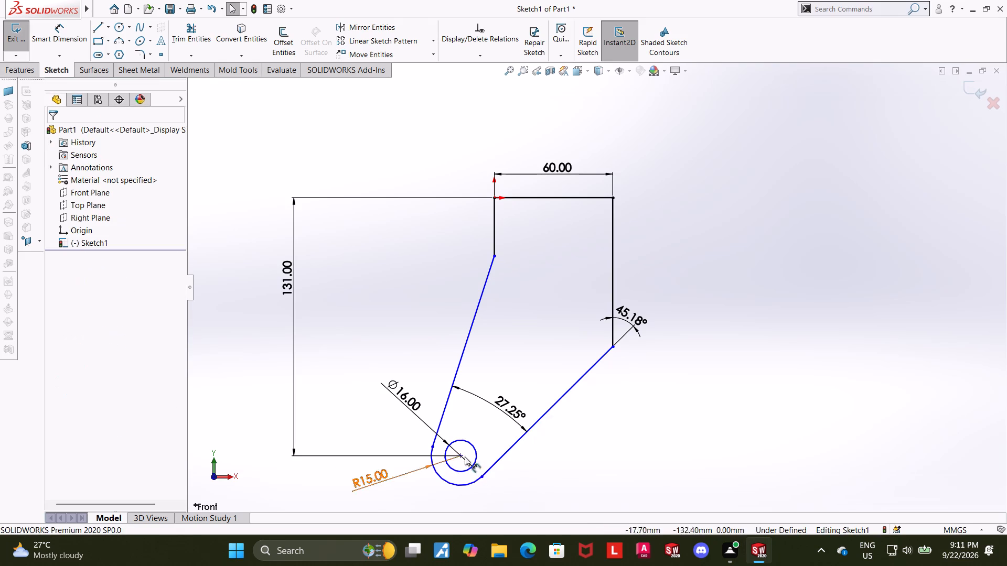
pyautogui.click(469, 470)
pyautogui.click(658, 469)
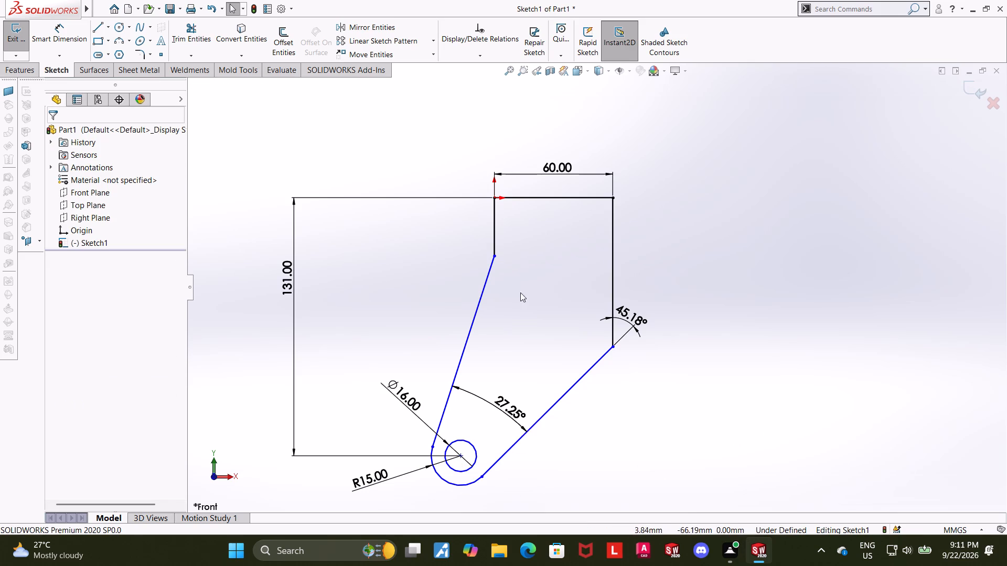
# Sketch a second circle inside the profile, above the bottom hole and between the two slanted lines.
pyautogui.click(114, 32)
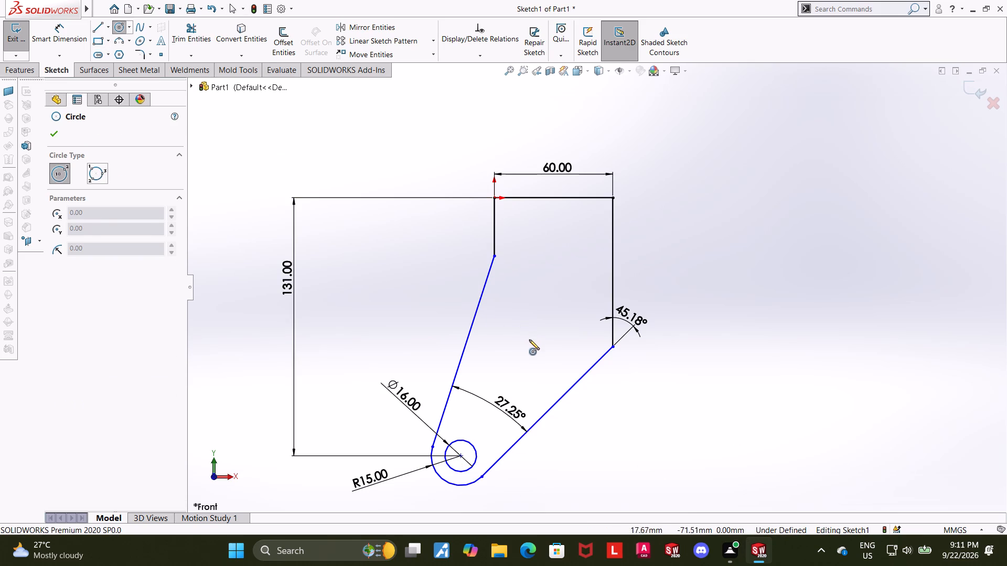
pyautogui.click(531, 341)
pyautogui.click(547, 328)
pyautogui.press('Escape')
pyautogui.press('Escape')
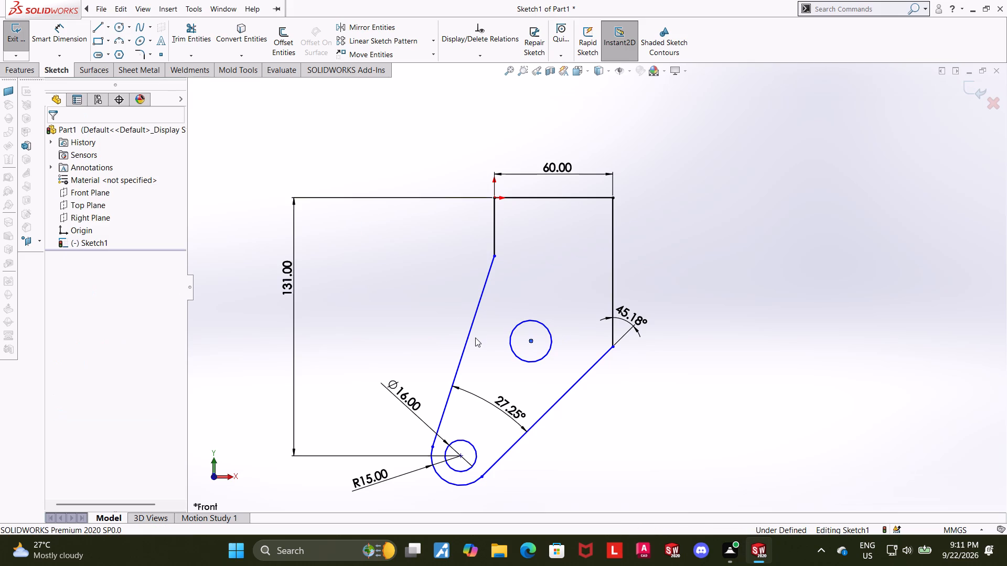
# Dimension the diameter of the upper circle to 16 mm.
pyautogui.click(74, 45)
pyautogui.click(550, 331)
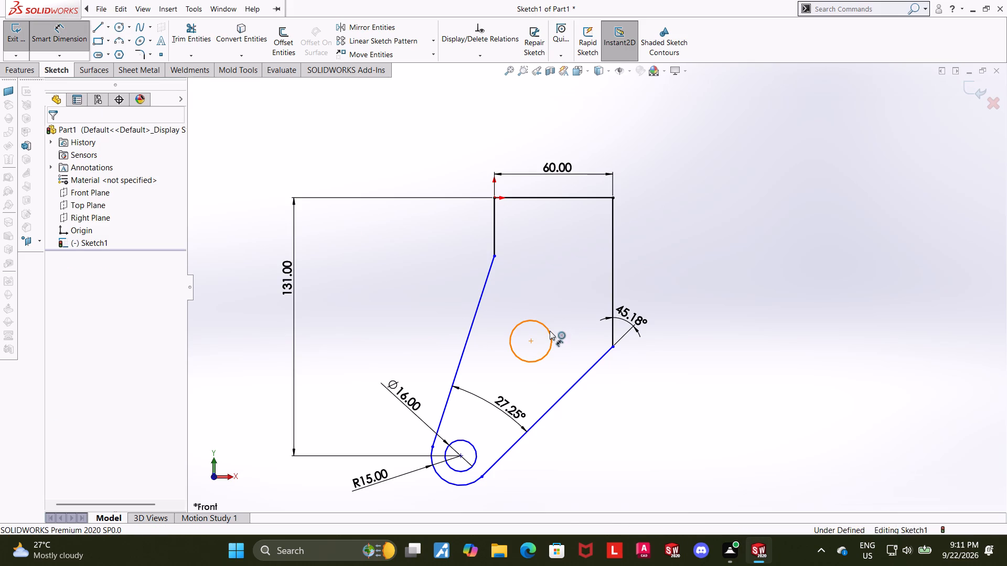
pyautogui.click(569, 304)
pyautogui.write('16')
pyautogui.press('Return')
pyautogui.press('Escape')
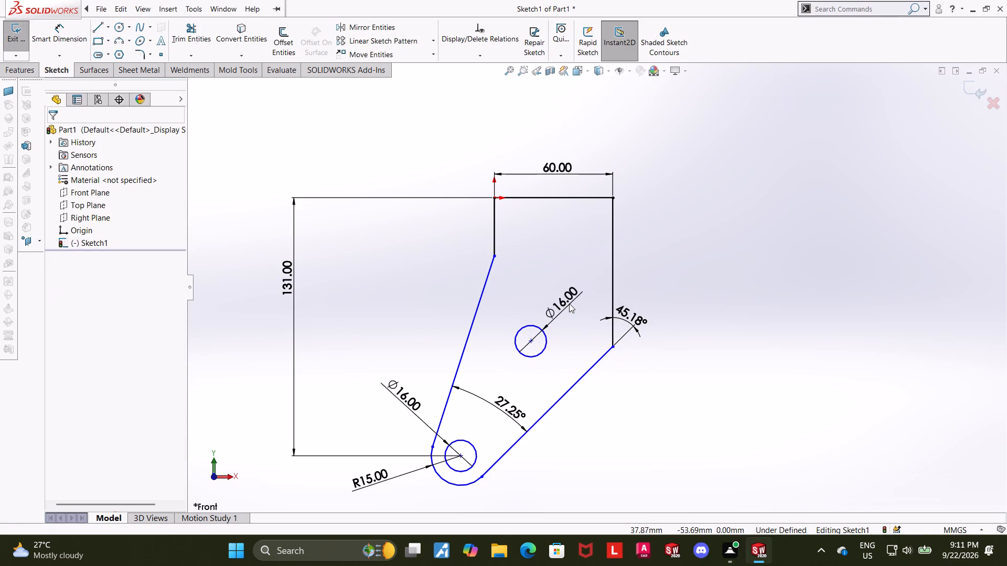
pyautogui.press('Escape')
# Dimension the aligned distance between the centres of the two circles to 50 mm.
pyautogui.click(67, 37)
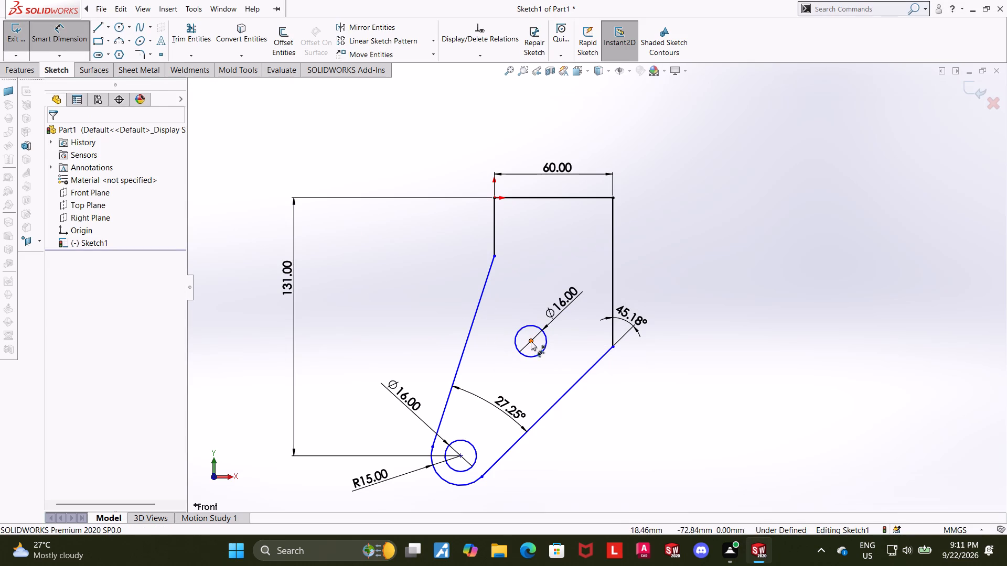
pyautogui.click(531, 341)
pyautogui.click(462, 459)
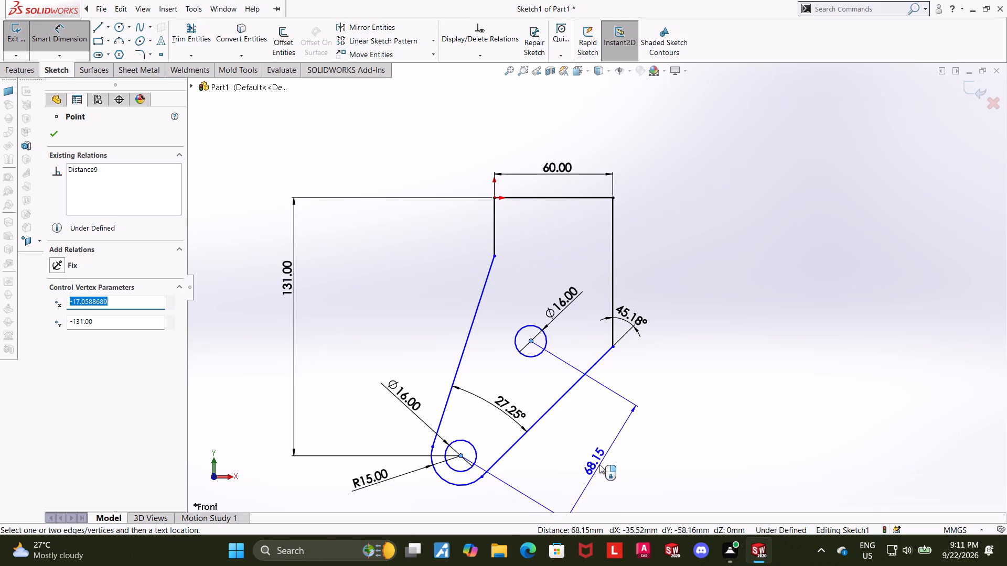
pyautogui.scroll(3, 598, 464)
pyautogui.click(629, 424)
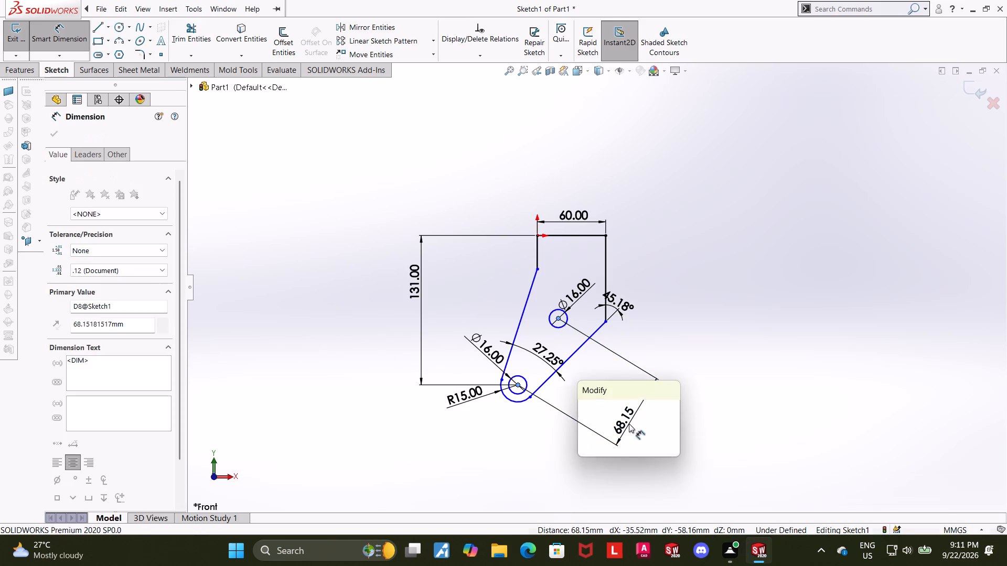
pyautogui.write('50')
pyautogui.press('Return')
pyautogui.press('Escape')
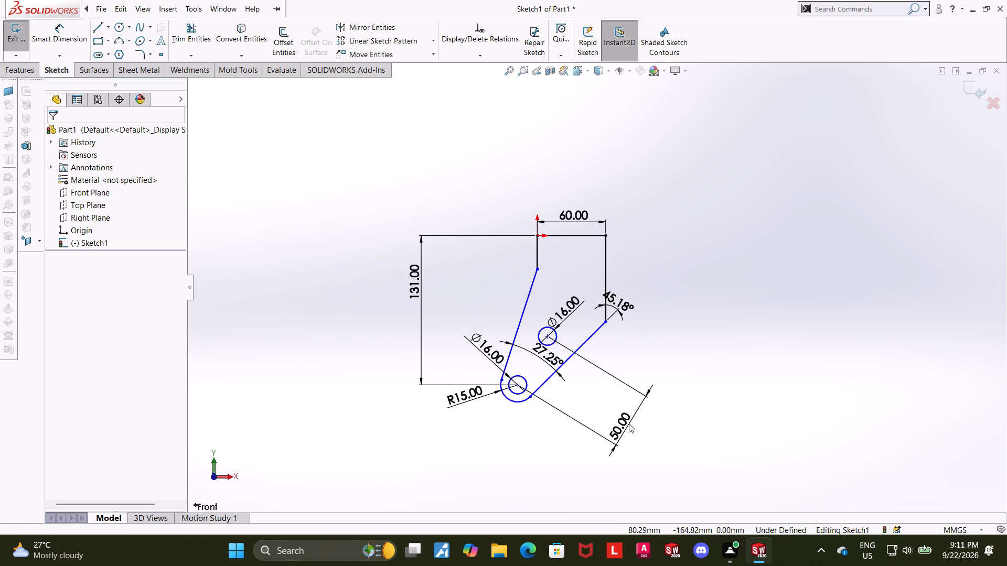
pyautogui.press('Escape')
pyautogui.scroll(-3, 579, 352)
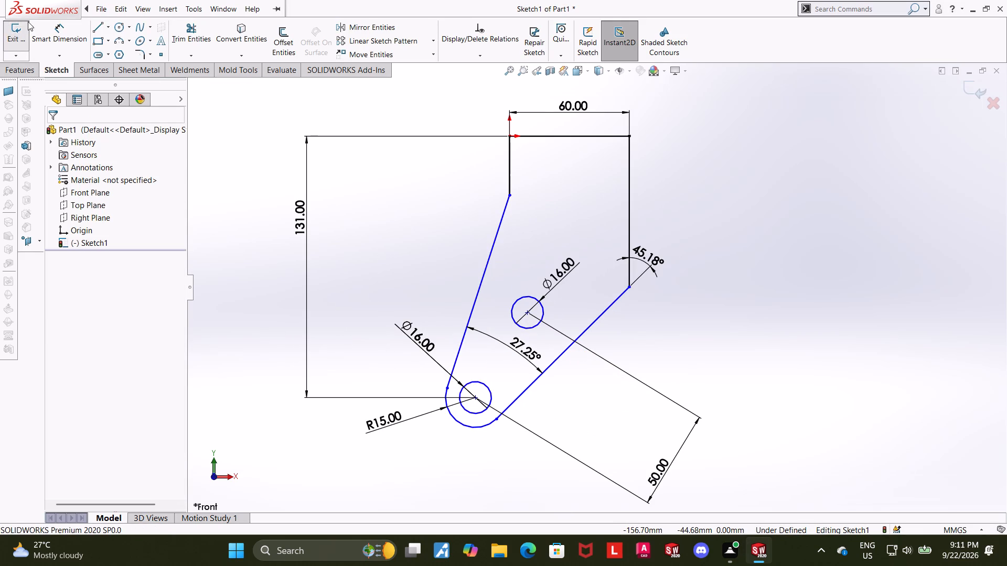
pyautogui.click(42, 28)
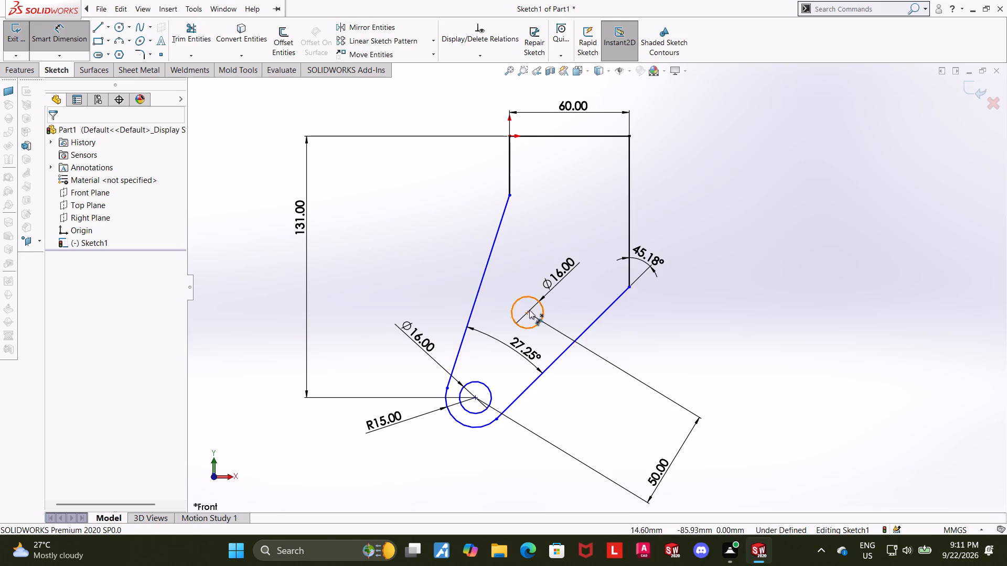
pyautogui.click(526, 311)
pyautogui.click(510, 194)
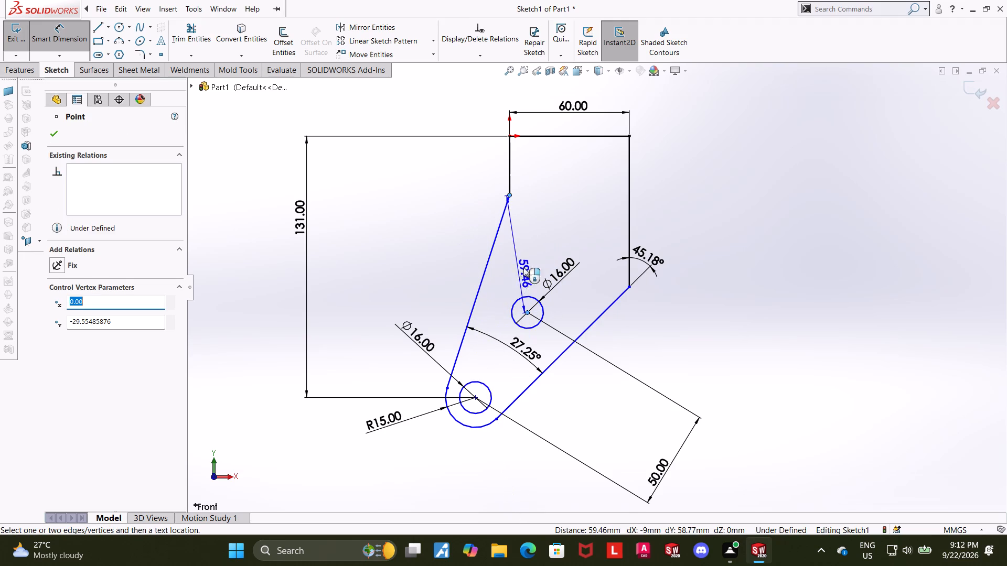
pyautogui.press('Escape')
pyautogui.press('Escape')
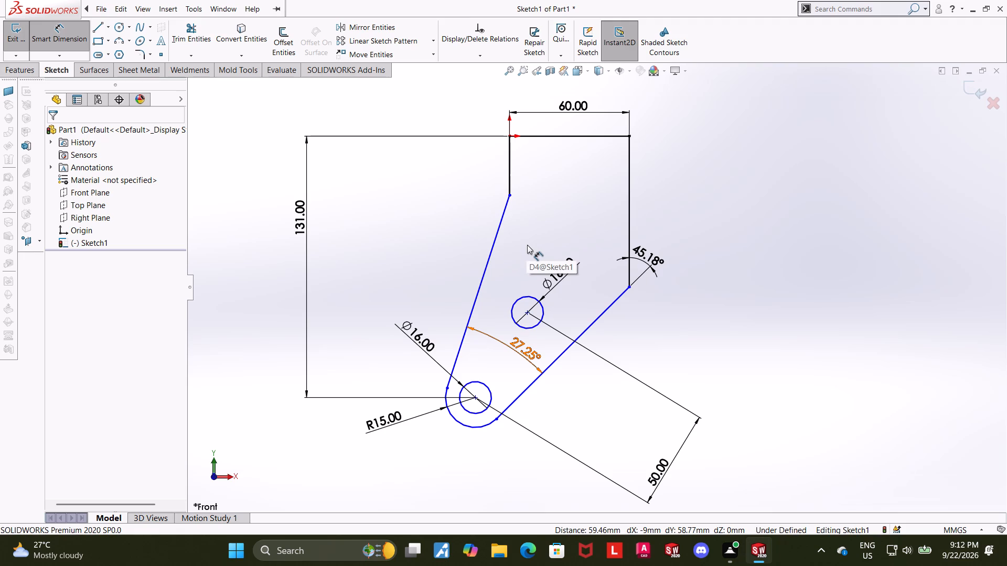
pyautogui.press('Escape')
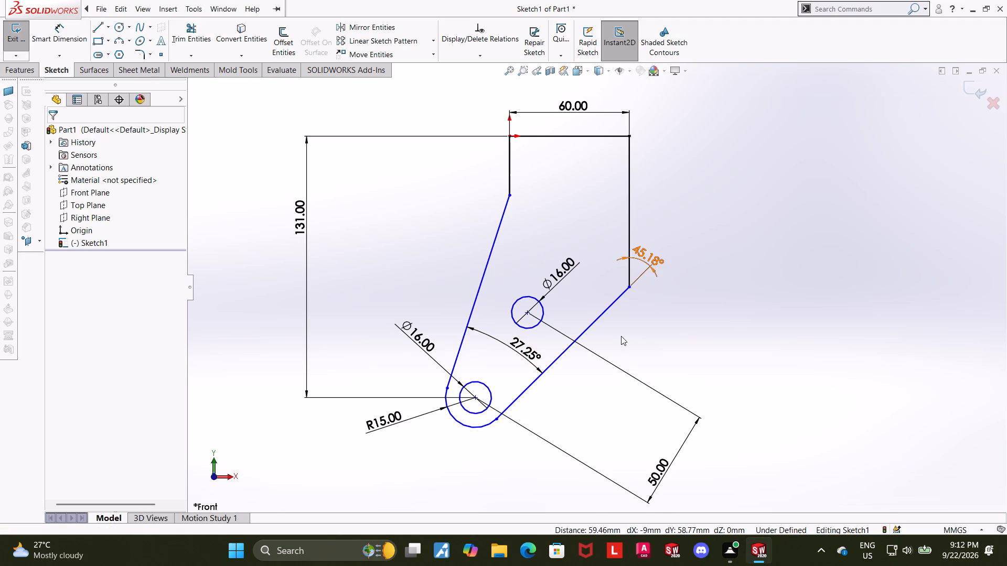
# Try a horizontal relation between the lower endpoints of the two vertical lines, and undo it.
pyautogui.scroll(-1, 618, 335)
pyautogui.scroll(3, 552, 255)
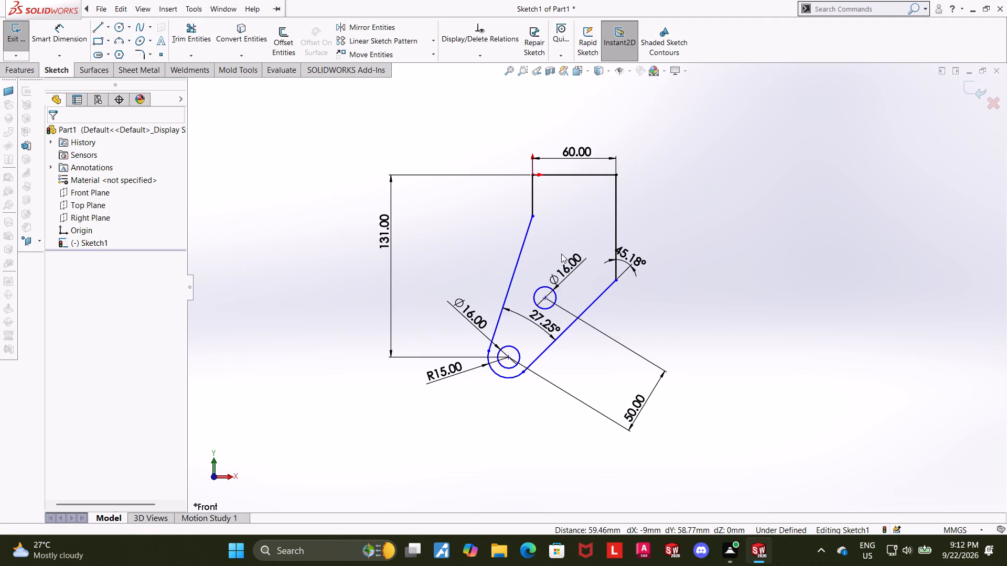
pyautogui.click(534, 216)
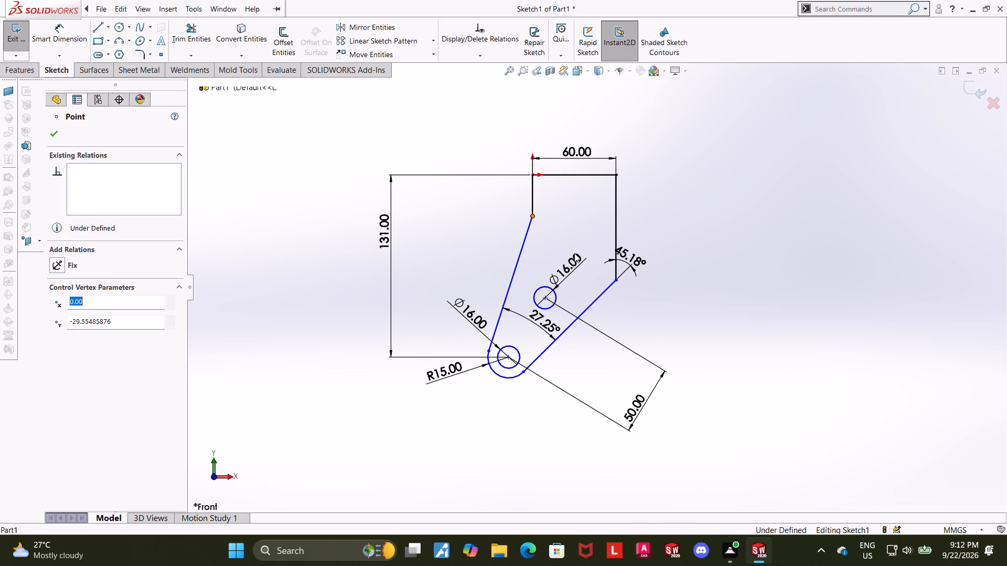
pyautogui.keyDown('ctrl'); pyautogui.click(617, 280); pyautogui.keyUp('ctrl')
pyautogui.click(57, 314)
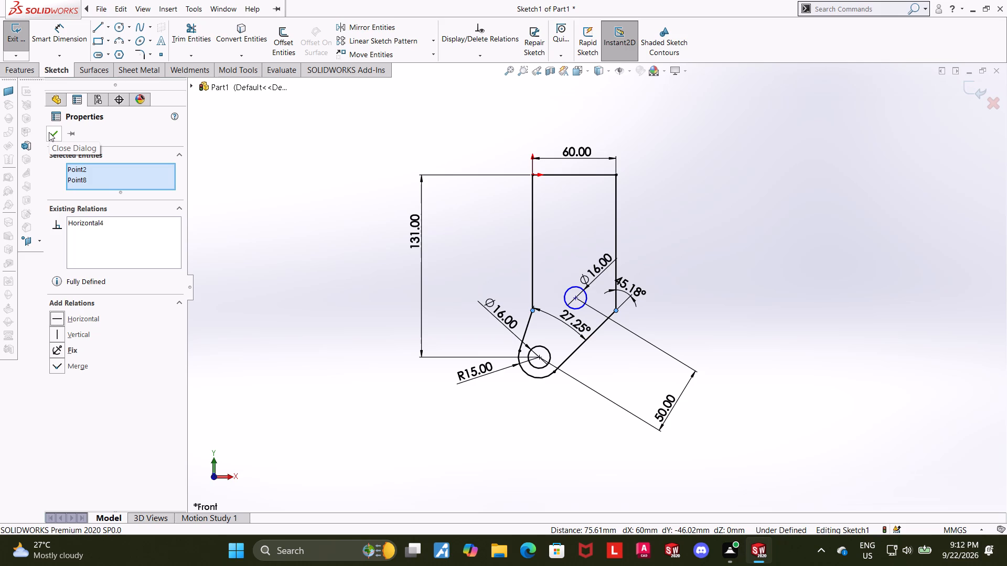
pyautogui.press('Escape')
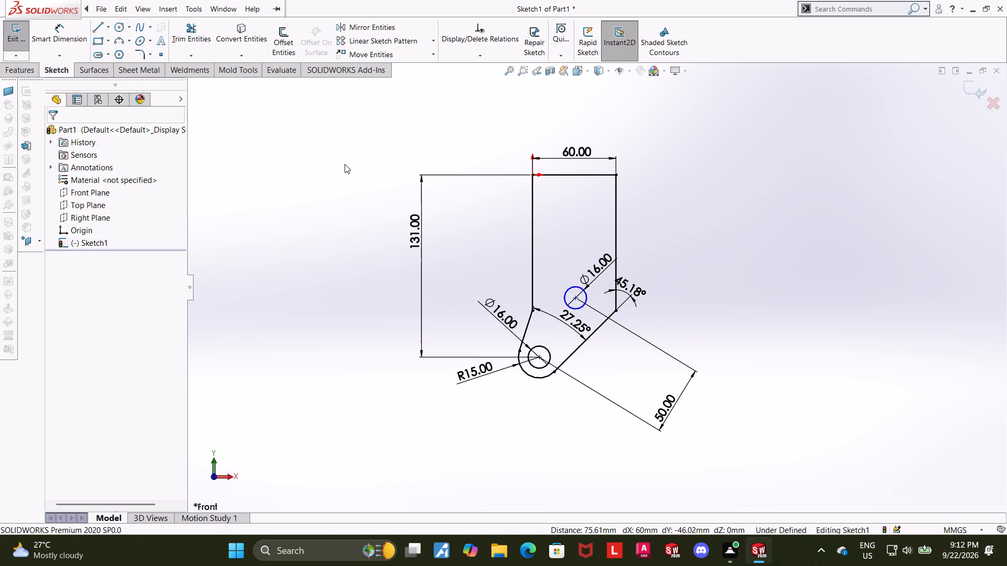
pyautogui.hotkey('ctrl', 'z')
# Move the lower endpoint of the left vertical line down so the line is about 66 mm long.
pyautogui.scroll(-3, 579, 247)
pyautogui.press('Escape')
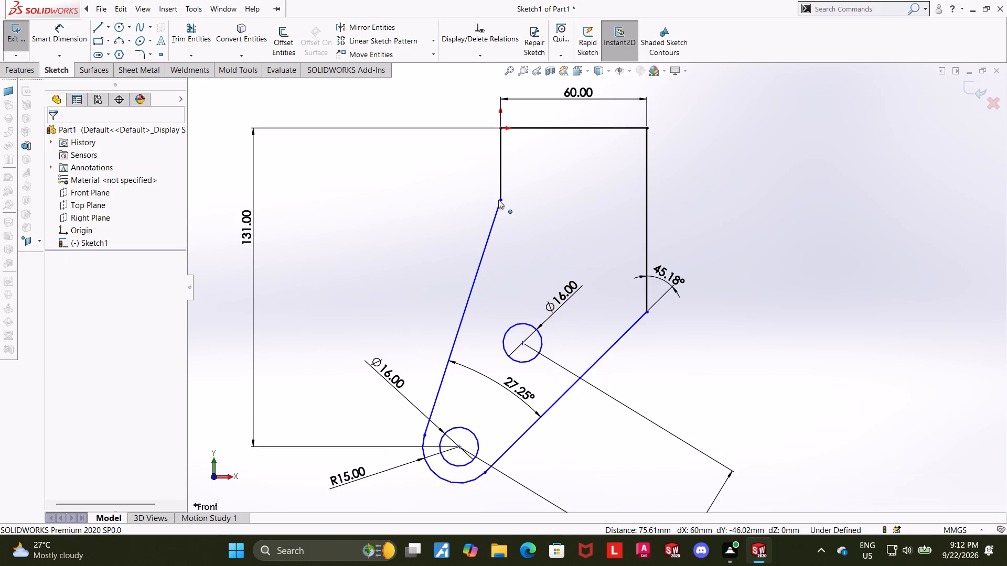
pyautogui.moveTo(500, 200); pyautogui.dragTo(486, 289)
pyautogui.click(850, 245)
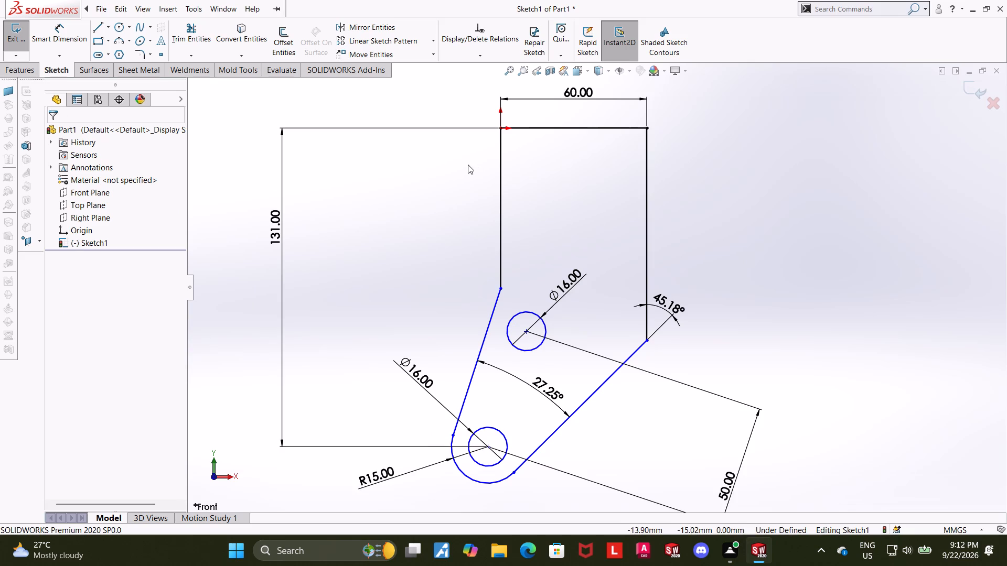
# Dimension the horizontal distance between the left vertical line's lower endpoint and the upper circle's centre to 28 mm.
pyautogui.click(52, 43)
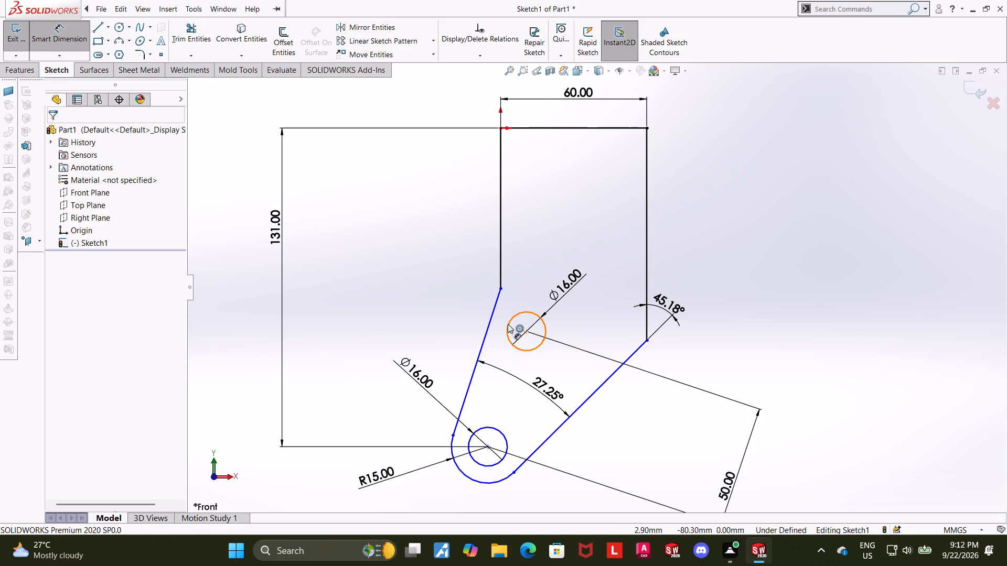
pyautogui.click(526, 333)
pyautogui.click(502, 289)
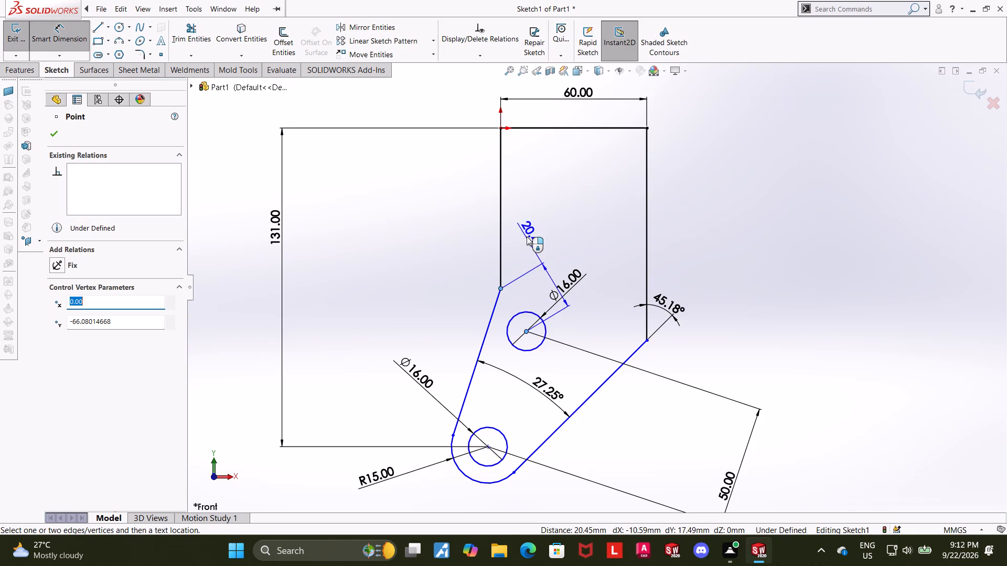
pyautogui.click(508, 245)
pyautogui.write('28')
pyautogui.press('Return')
pyautogui.press('Escape')
pyautogui.press('Escape')
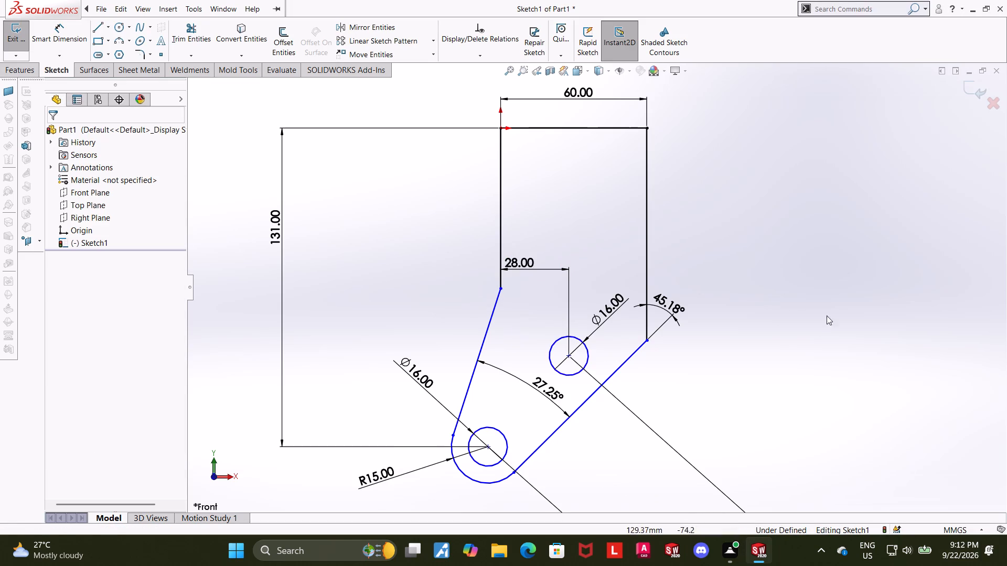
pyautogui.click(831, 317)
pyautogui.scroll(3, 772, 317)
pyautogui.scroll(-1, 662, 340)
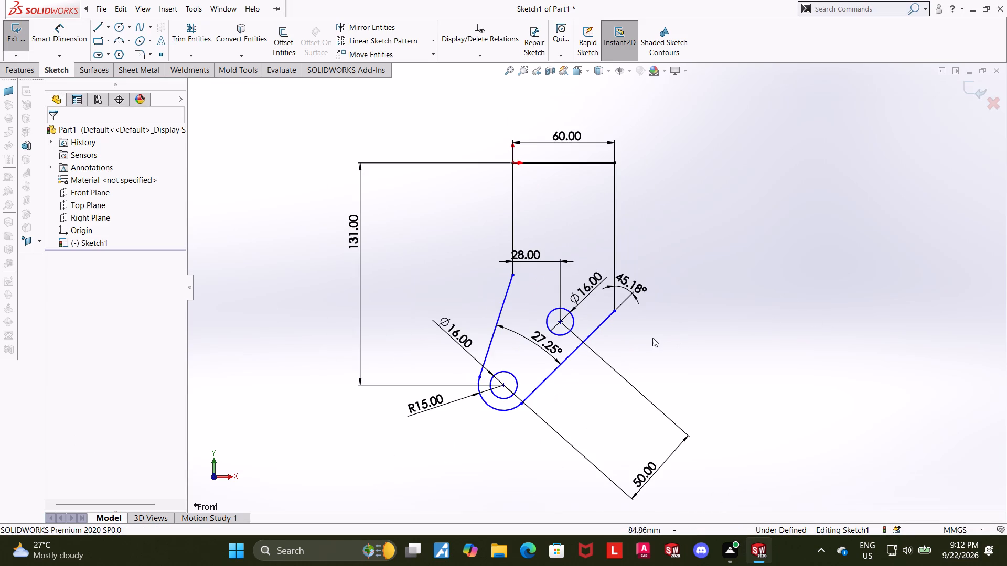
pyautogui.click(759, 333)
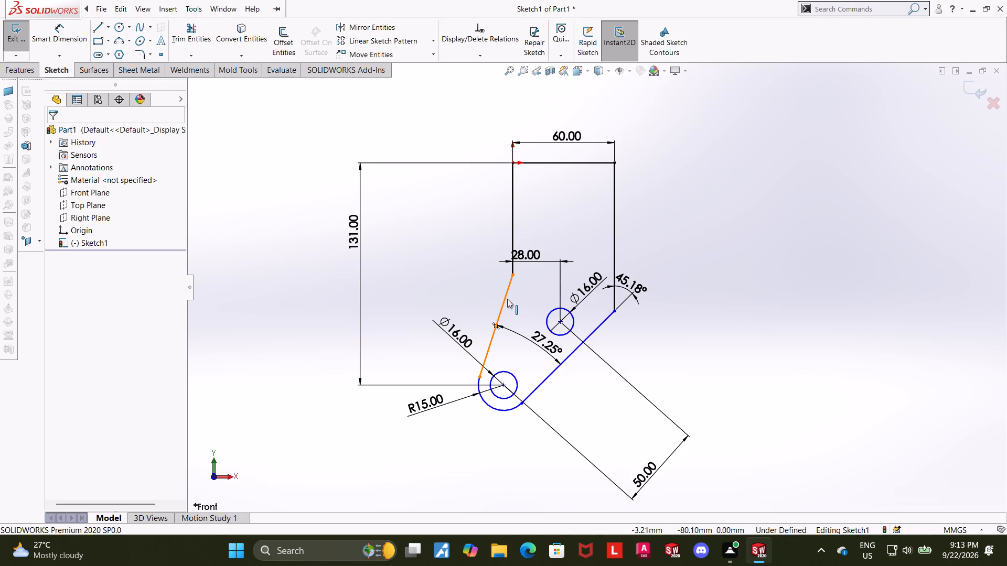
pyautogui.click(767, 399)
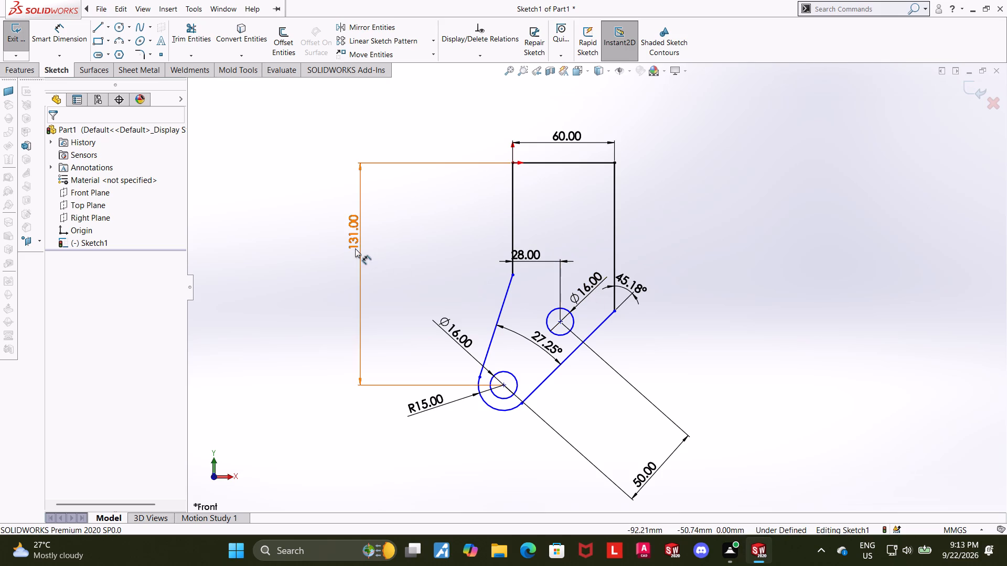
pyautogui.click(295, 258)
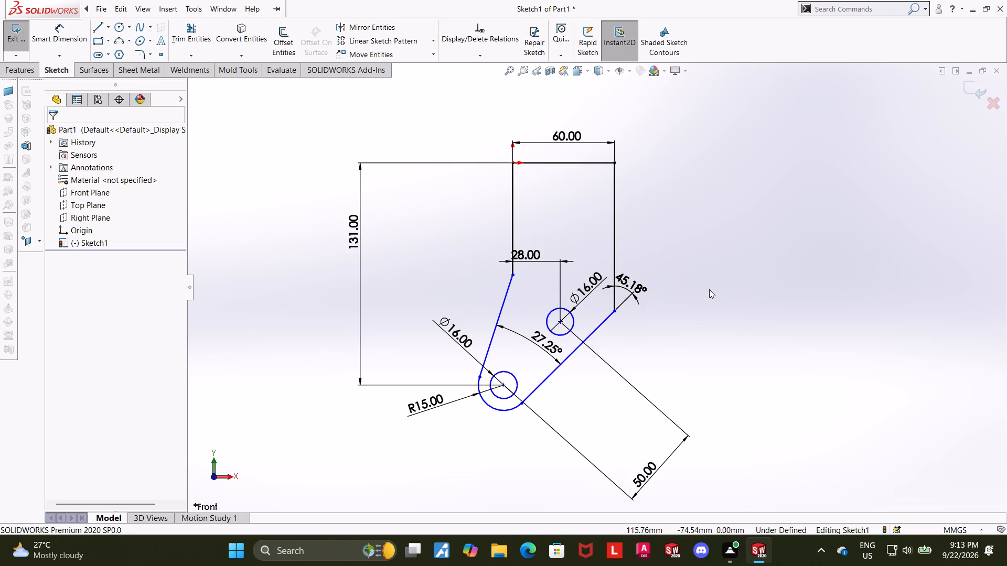
# Move the angle dimension between the right vertical line and the slanted line farther out from their shared corner.
pyautogui.moveTo(635, 288); pyautogui.dragTo(651, 255)
pyautogui.click(876, 270)
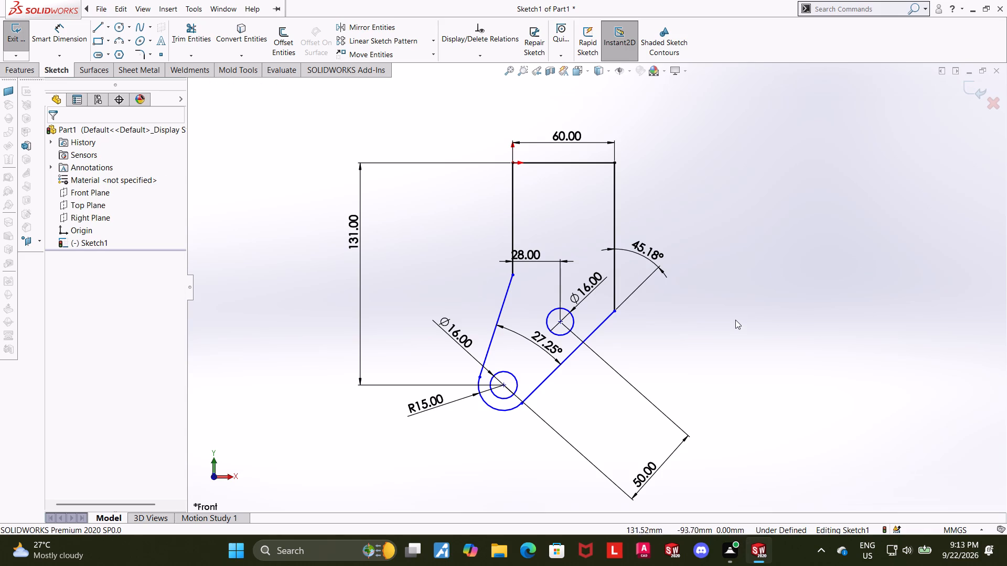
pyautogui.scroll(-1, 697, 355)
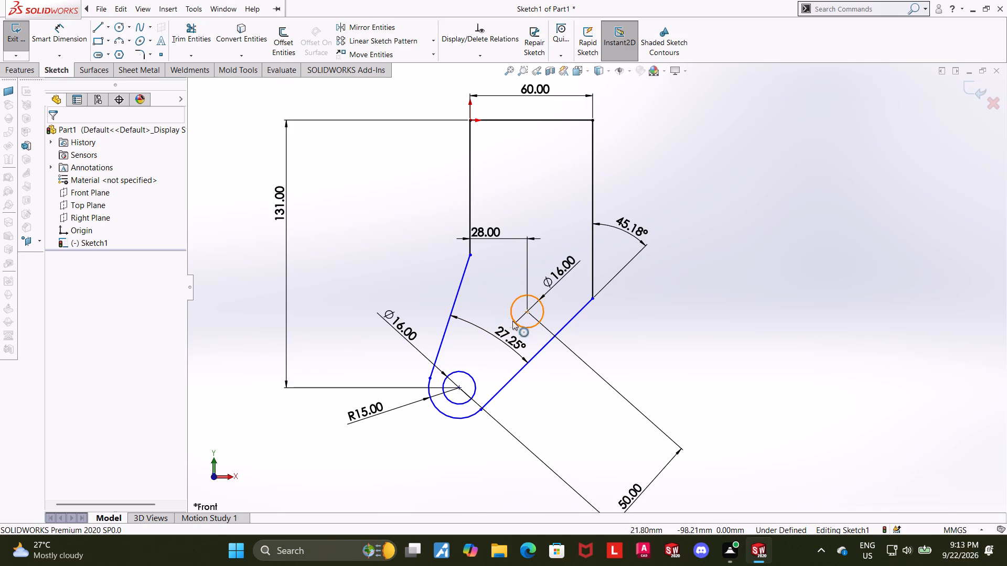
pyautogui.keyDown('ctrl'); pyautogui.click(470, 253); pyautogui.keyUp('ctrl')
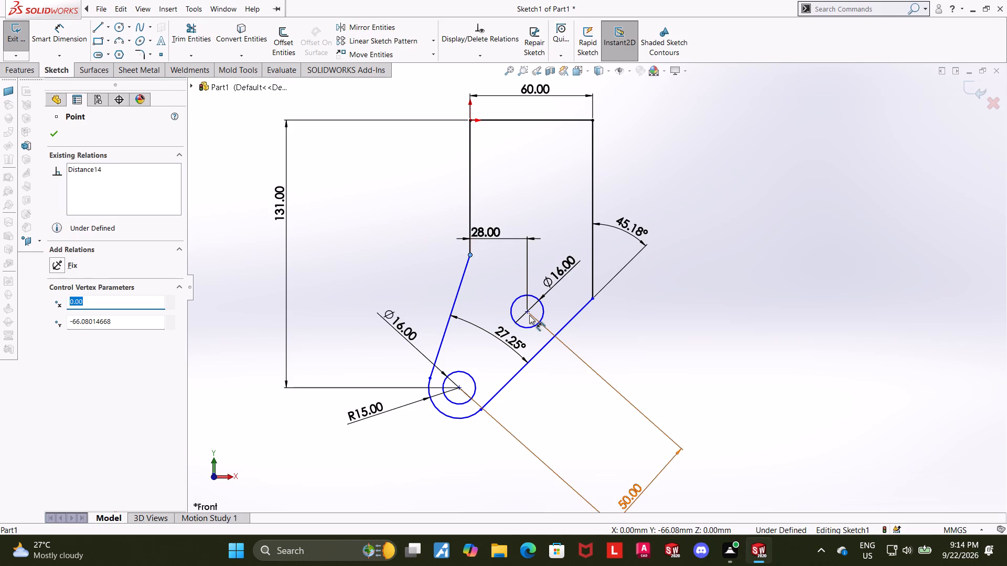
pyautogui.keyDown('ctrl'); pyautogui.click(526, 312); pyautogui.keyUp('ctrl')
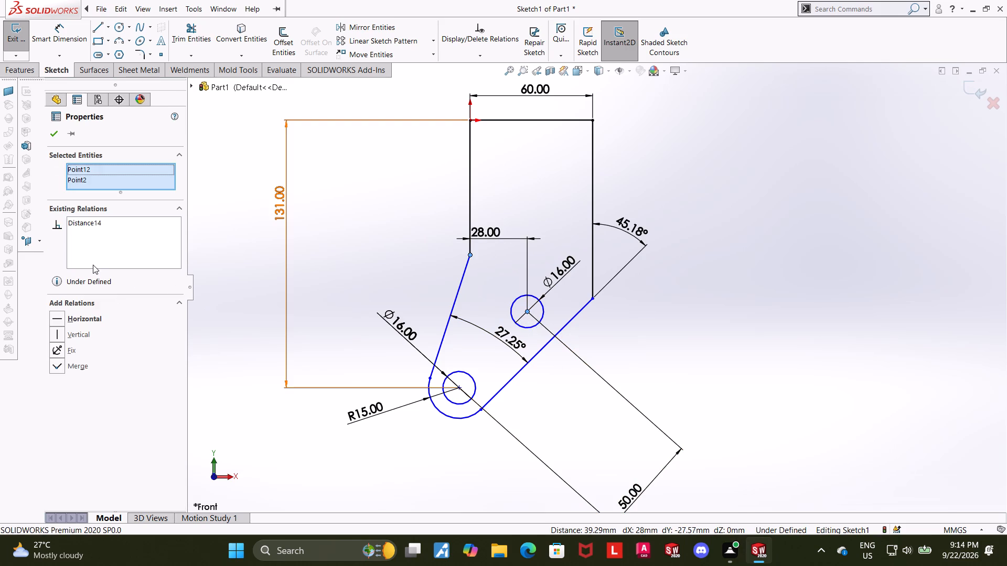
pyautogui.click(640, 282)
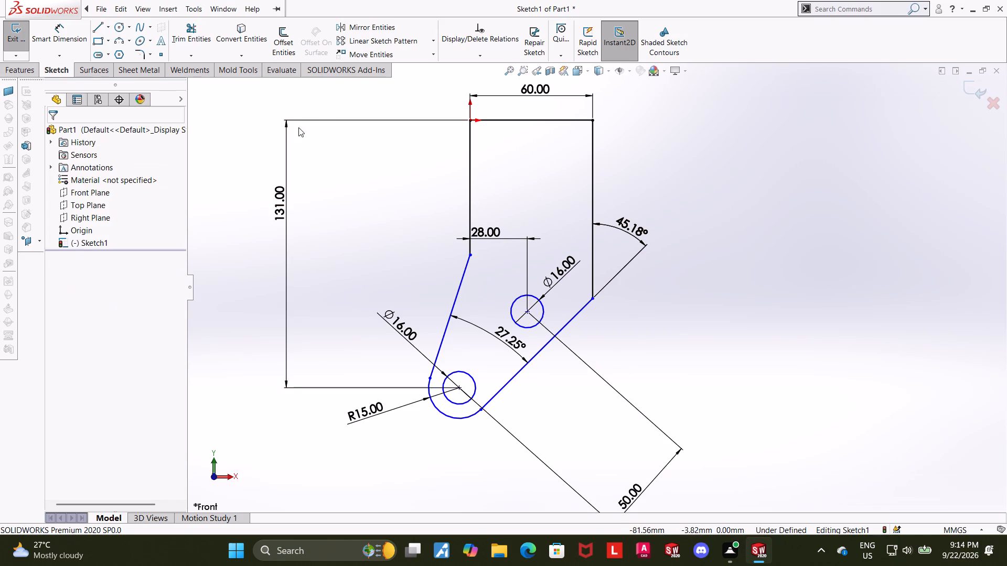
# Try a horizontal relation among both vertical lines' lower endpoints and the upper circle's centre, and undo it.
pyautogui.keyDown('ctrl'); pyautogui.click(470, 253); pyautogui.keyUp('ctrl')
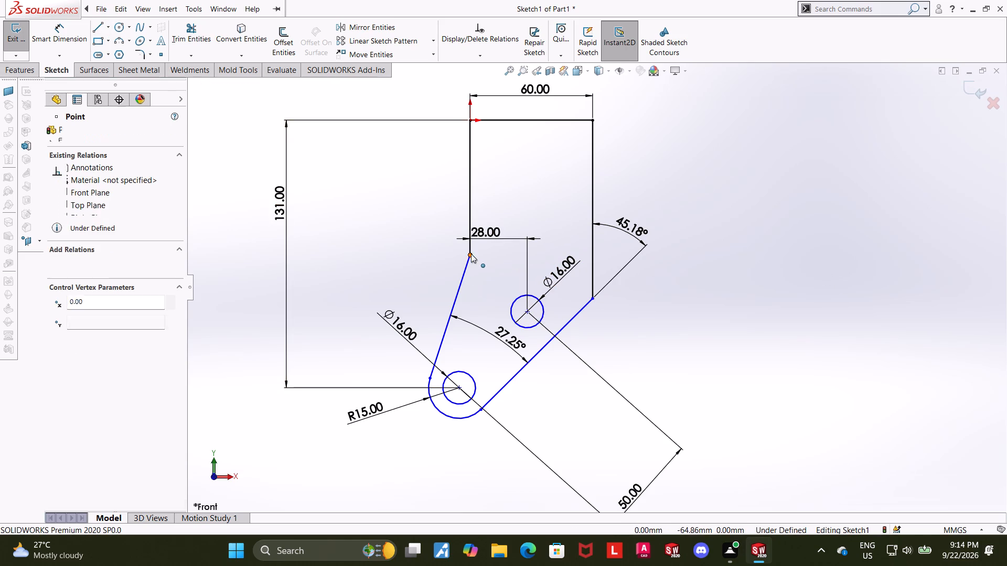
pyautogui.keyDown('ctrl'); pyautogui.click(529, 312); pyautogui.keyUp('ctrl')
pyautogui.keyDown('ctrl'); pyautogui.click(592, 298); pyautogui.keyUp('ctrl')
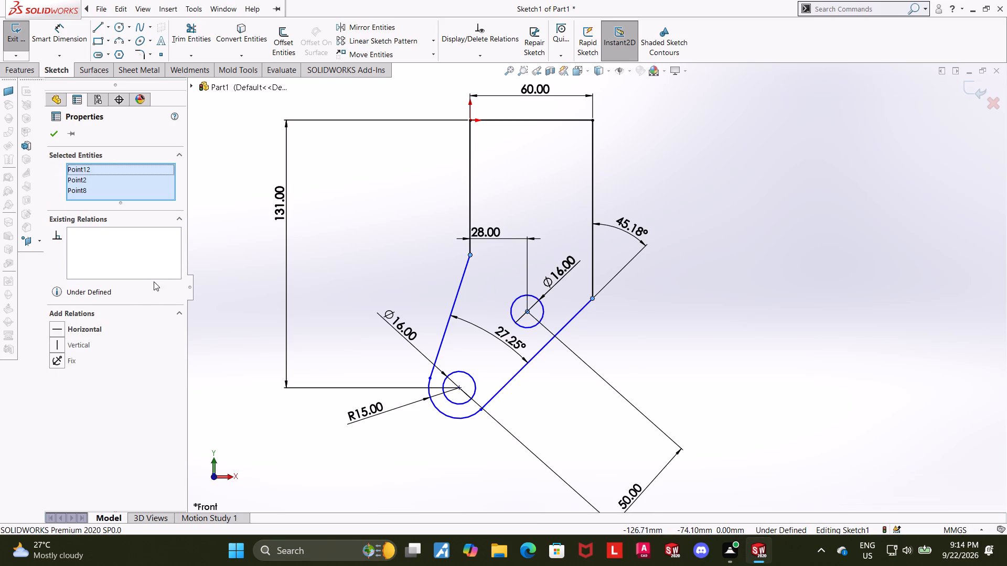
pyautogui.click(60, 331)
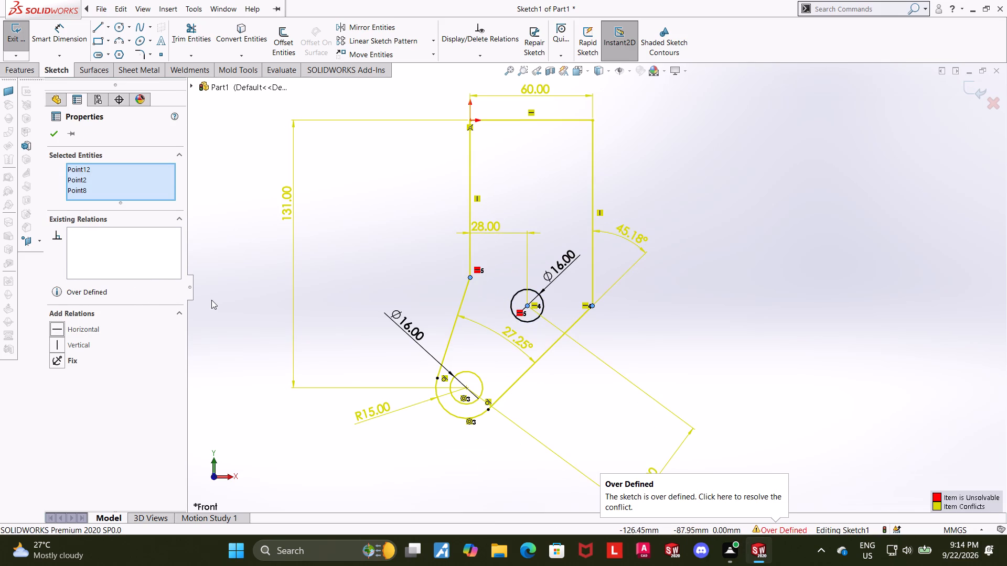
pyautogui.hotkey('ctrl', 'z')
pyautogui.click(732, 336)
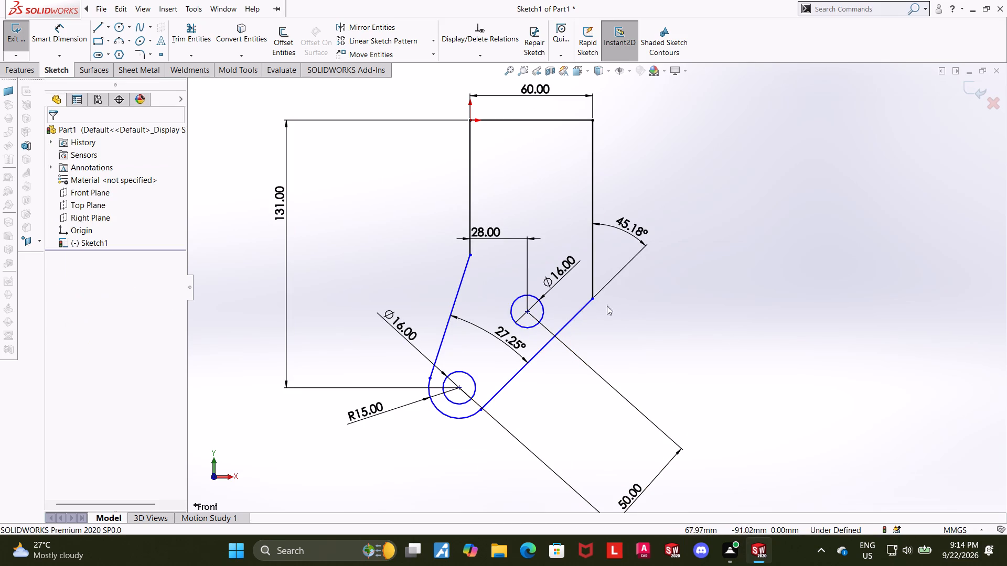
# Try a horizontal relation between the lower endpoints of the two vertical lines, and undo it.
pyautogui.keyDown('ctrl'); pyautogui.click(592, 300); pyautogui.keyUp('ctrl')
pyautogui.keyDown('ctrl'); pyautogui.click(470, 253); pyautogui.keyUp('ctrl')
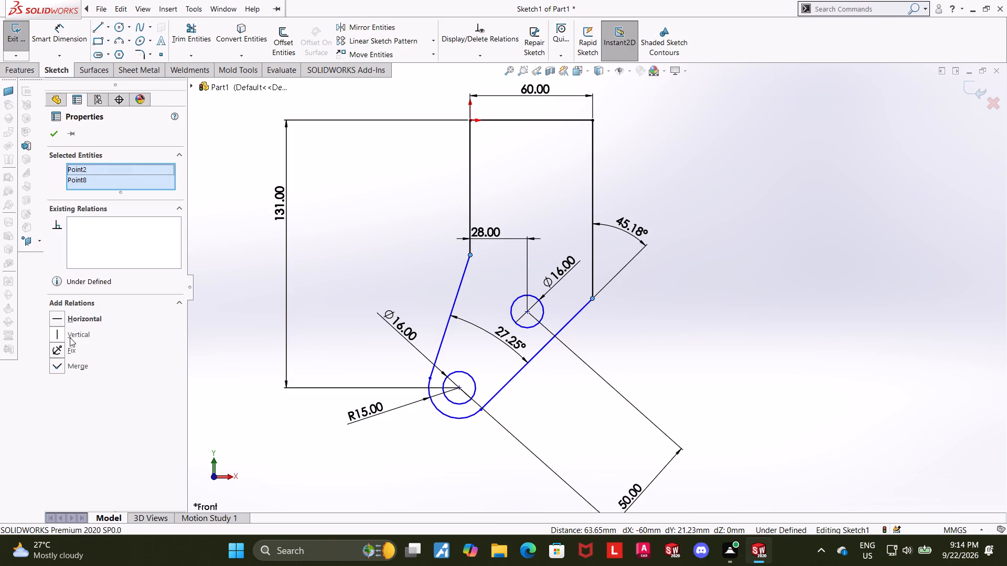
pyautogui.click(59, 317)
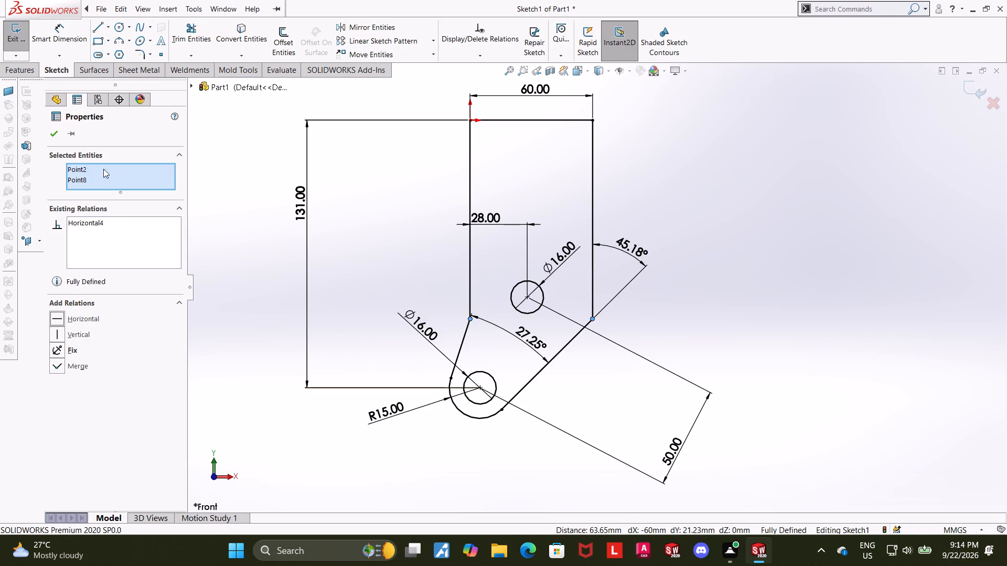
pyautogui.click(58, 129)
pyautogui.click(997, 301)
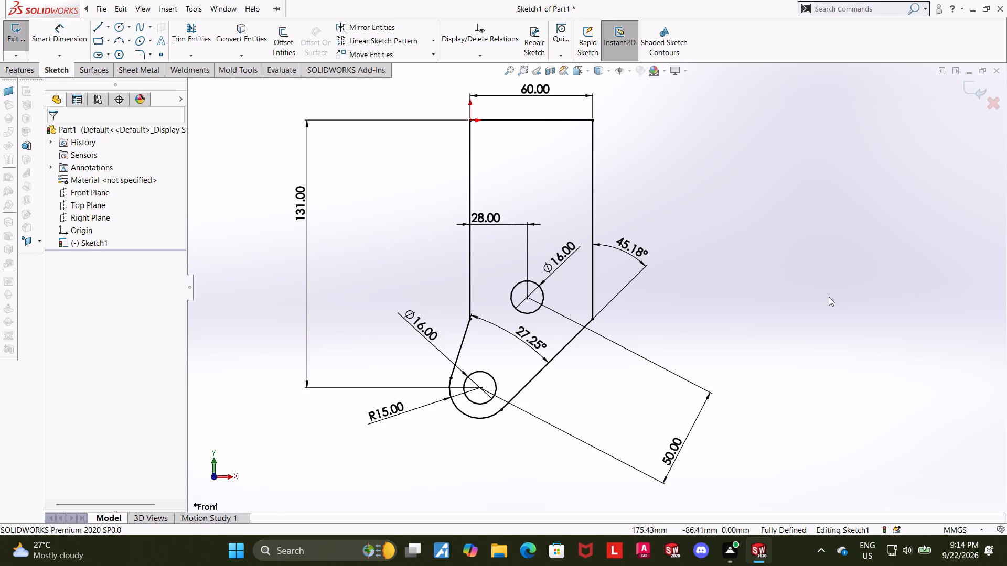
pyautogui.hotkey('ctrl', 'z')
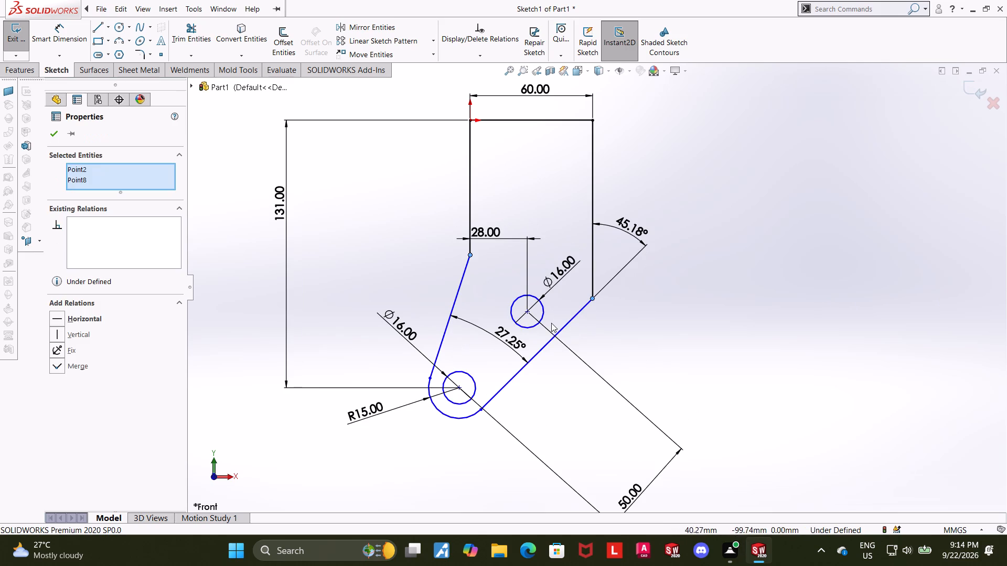
# Add a horizontal relation between the upper circle's centre and the left vertical line's lower endpoint.
pyautogui.click(524, 312)
pyautogui.click(756, 329)
pyautogui.click(528, 312)
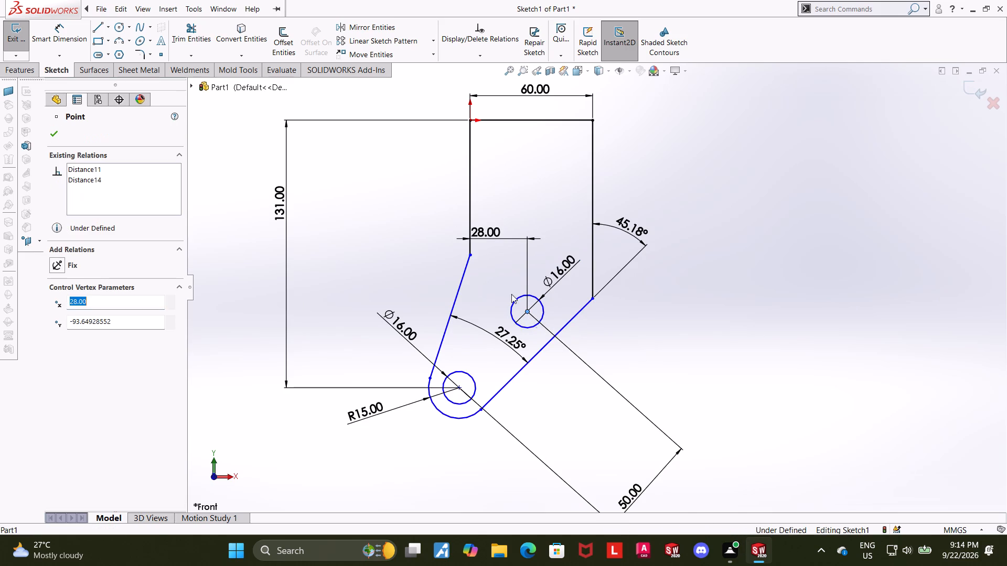
pyautogui.keyDown('ctrl'); pyautogui.click(469, 257); pyautogui.keyUp('ctrl')
pyautogui.click(52, 315)
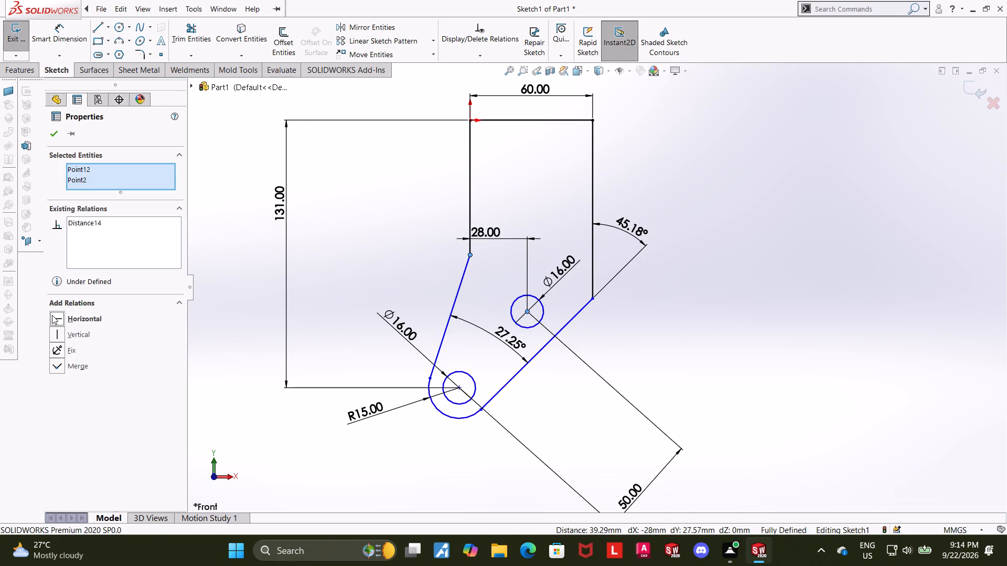
pyautogui.click(54, 135)
pyautogui.click(842, 255)
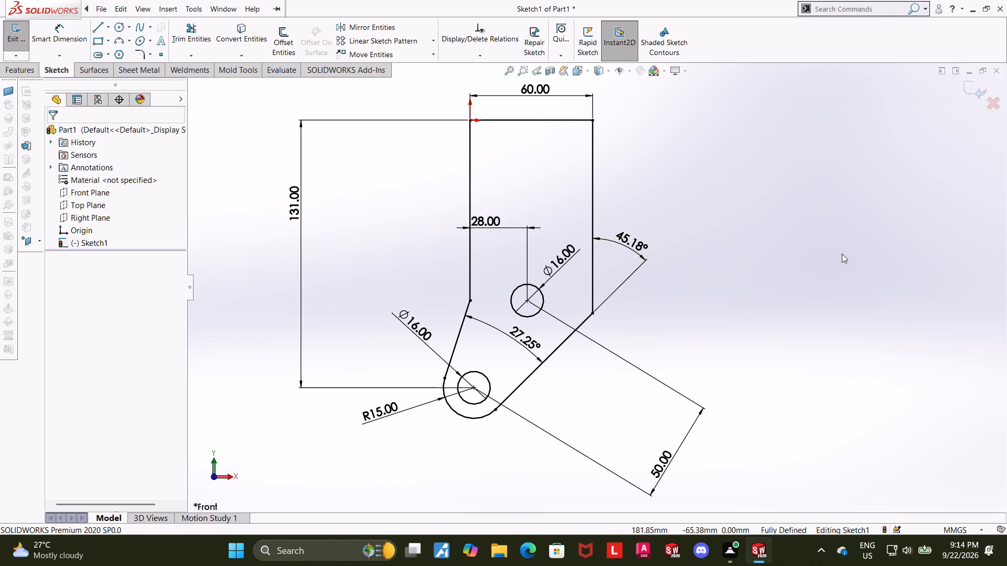
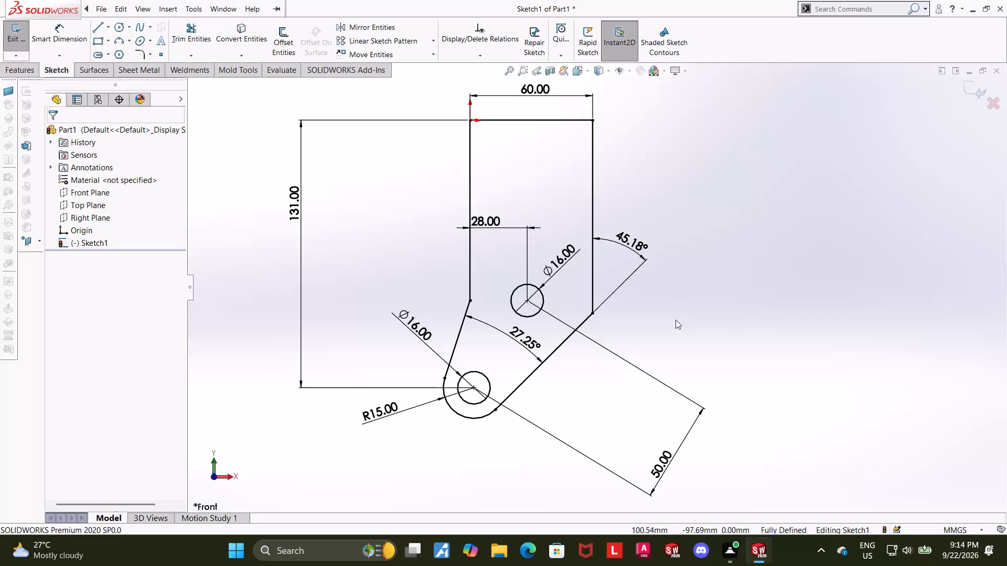
# Exit the completed Front Plane profile sketch, keeping its changes.
pyautogui.click(975, 86)
# Extrude the profile sketch as a boss with the Mid Plane end condition.
pyautogui.moveTo(850, 186); pyautogui.dragTo(835, 192, button='middle')
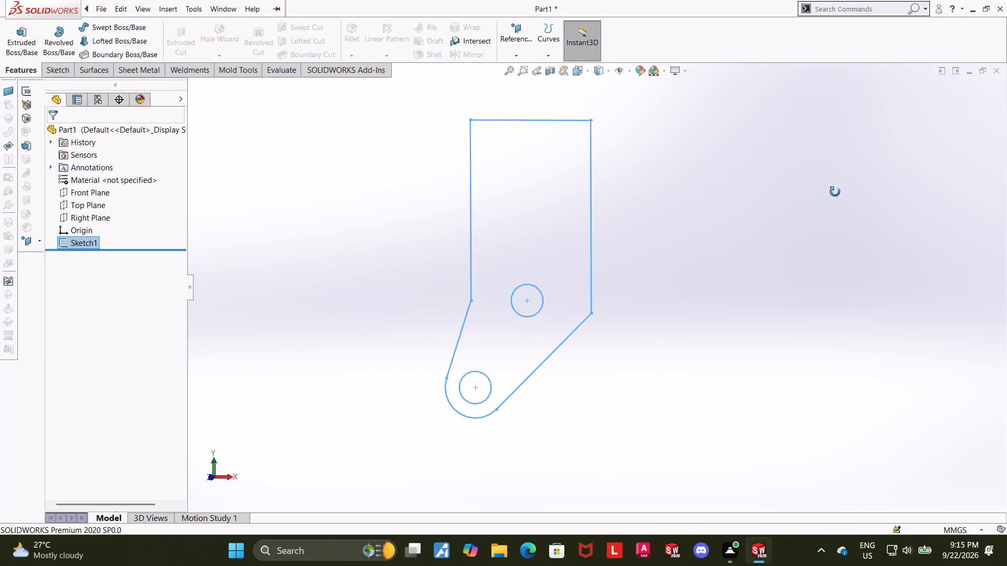
pyautogui.moveTo(835, 192); pyautogui.dragTo(832, 193, button='middle')
pyautogui.scroll(1, 832, 193)
pyautogui.middleClick(829, 189)
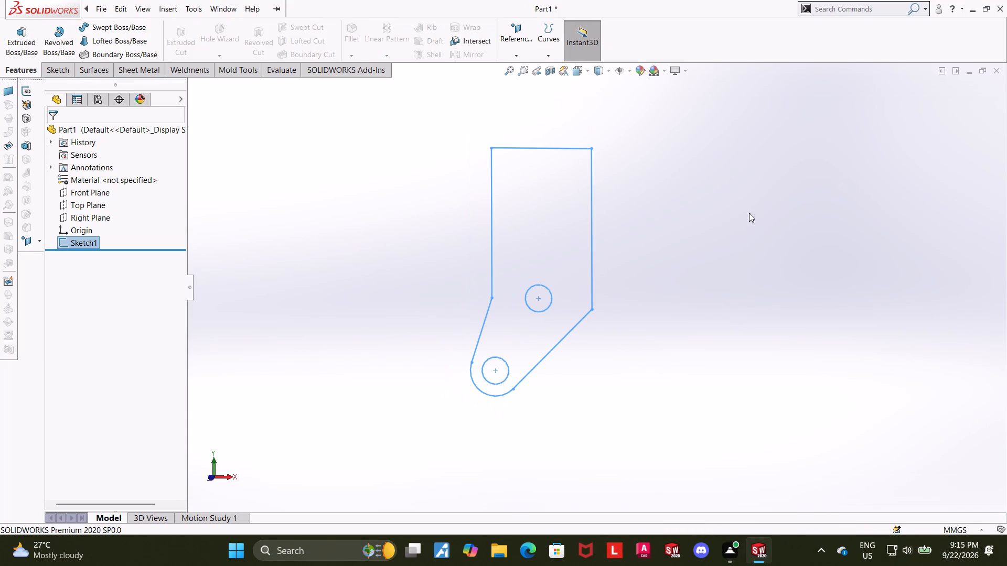
pyautogui.click(25, 53)
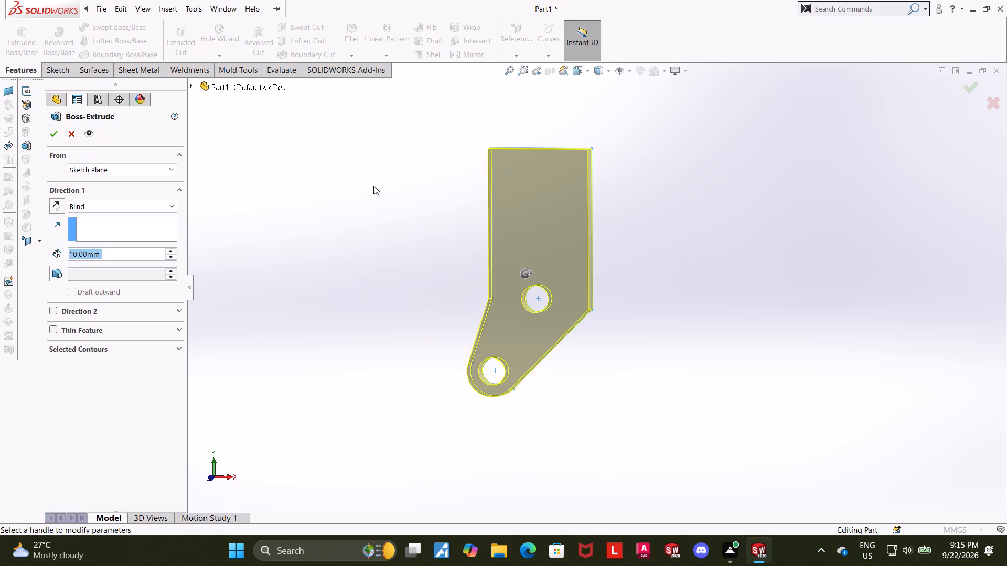
pyautogui.moveTo(367, 188); pyautogui.dragTo(350, 195, button='middle')
pyautogui.click(100, 204)
pyautogui.click(101, 259)
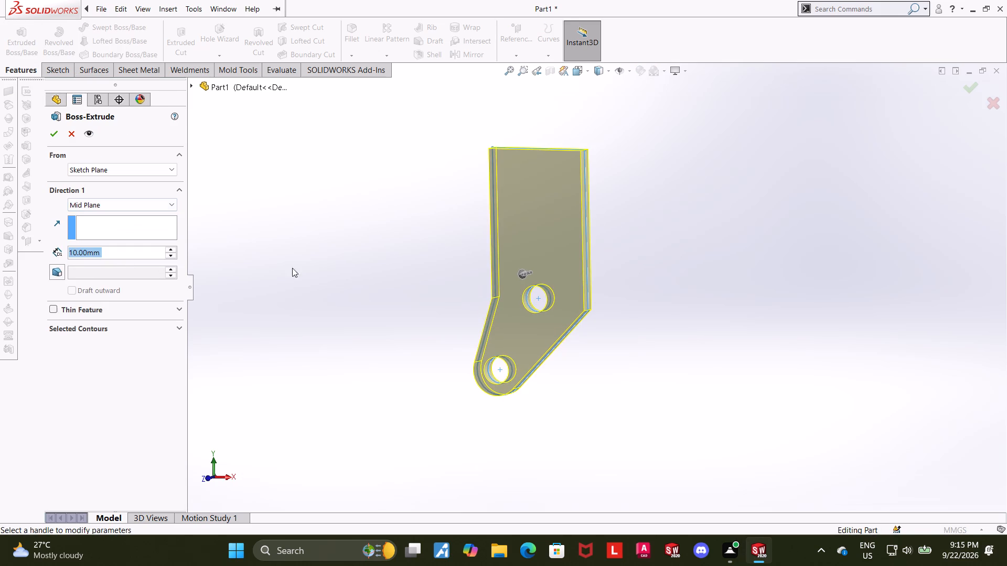
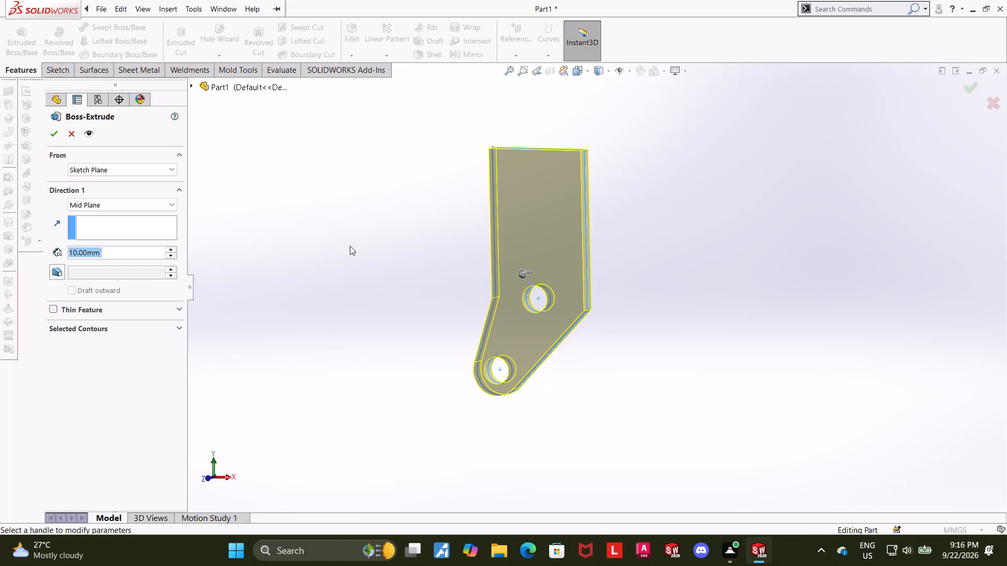
# Complete the Mid Plane boss extrusion of the profile with a 10 mm depth.
pyautogui.scroll(-1, 712, 275)
pyautogui.moveTo(727, 266); pyautogui.dragTo(769, 247, button='middle')
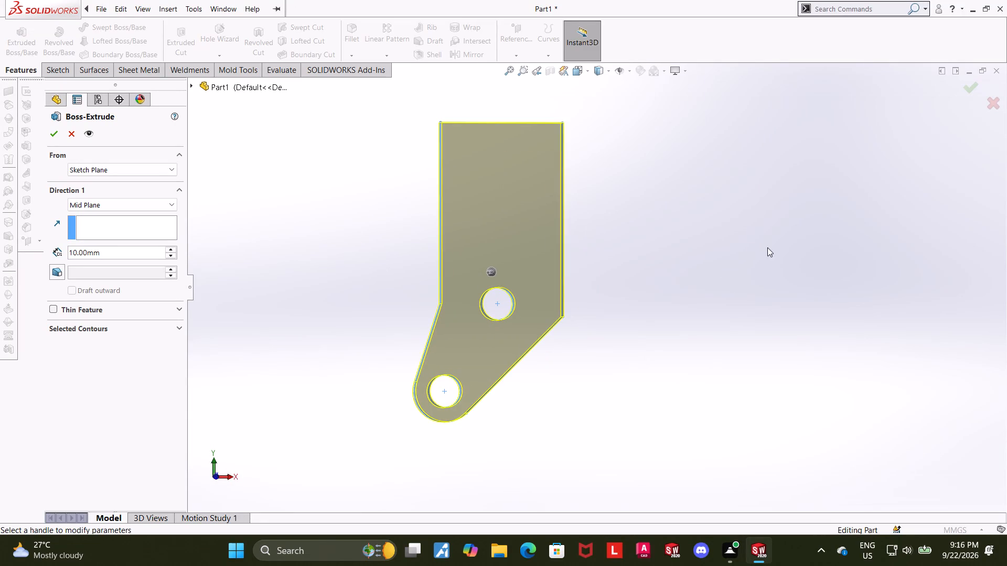
pyautogui.moveTo(757, 249); pyautogui.dragTo(750, 251, button='middle')
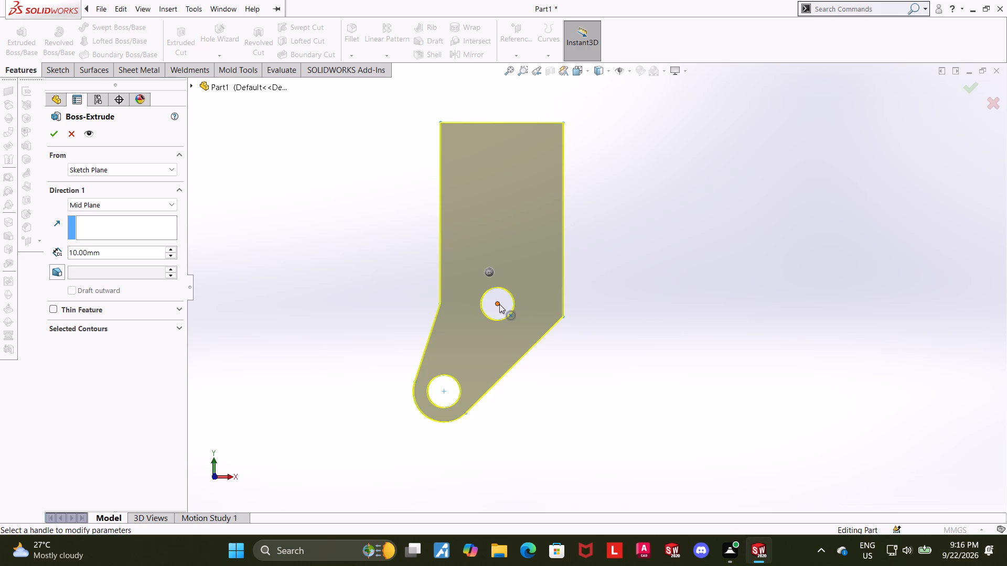
pyautogui.click(57, 137)
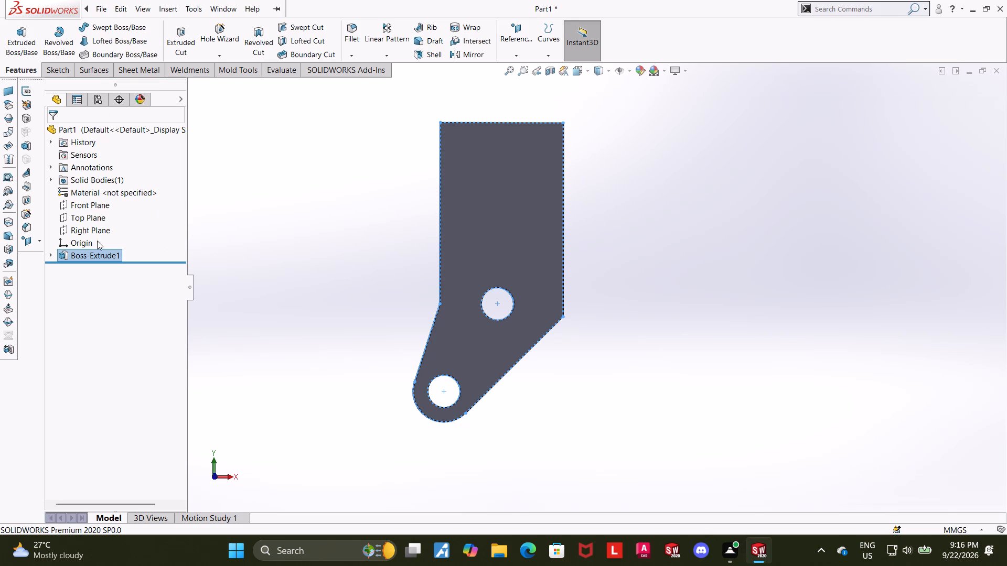
# Edit the boss extrusion and set its Mid Plane depth to 57 mm.
pyautogui.click(81, 256)
pyautogui.click(93, 224)
pyautogui.click(255, 247)
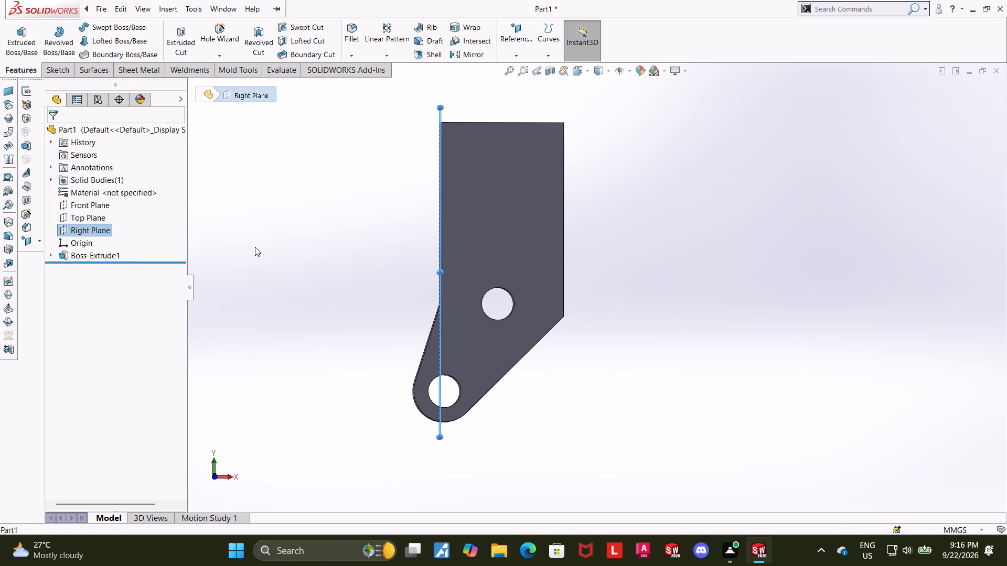
pyautogui.doubleClick(114, 248)
pyautogui.click(121, 222)
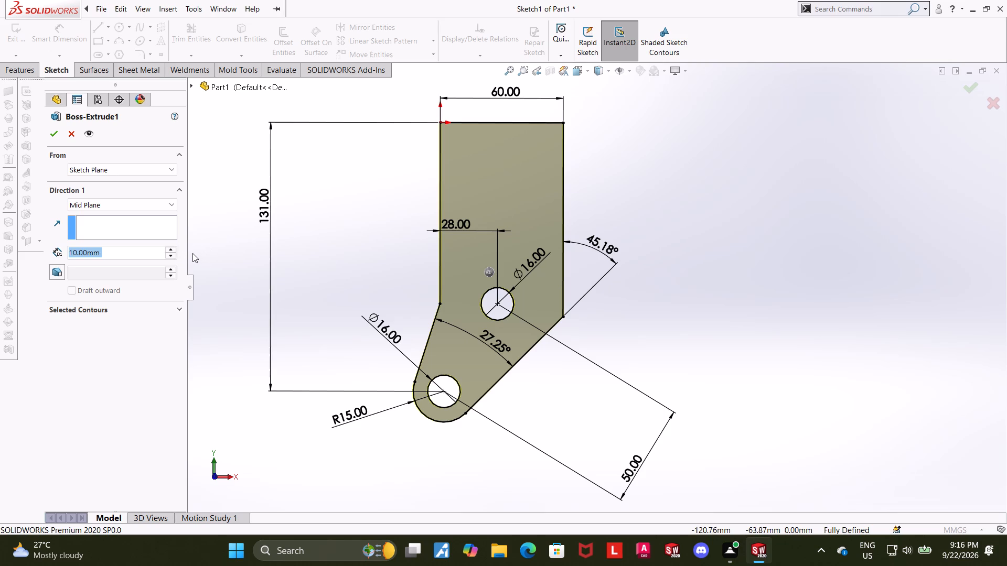
pyautogui.write('57')
pyautogui.press('Return')
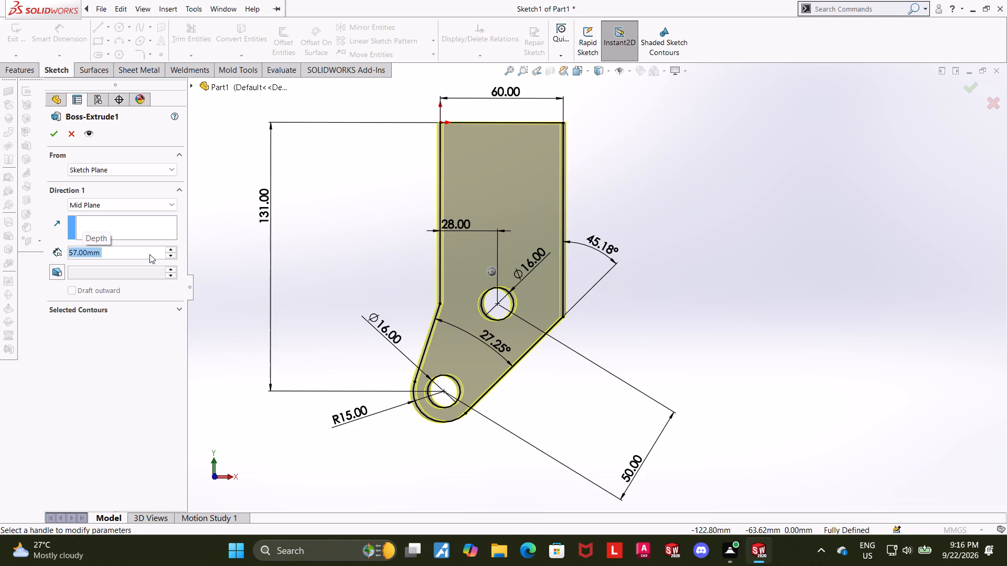
pyautogui.scroll(-1, 617, 243)
pyautogui.moveTo(642, 253); pyautogui.dragTo(701, 260, button='middle')
pyautogui.click(57, 131)
pyautogui.click(722, 274)
pyautogui.scroll(1, 692, 281)
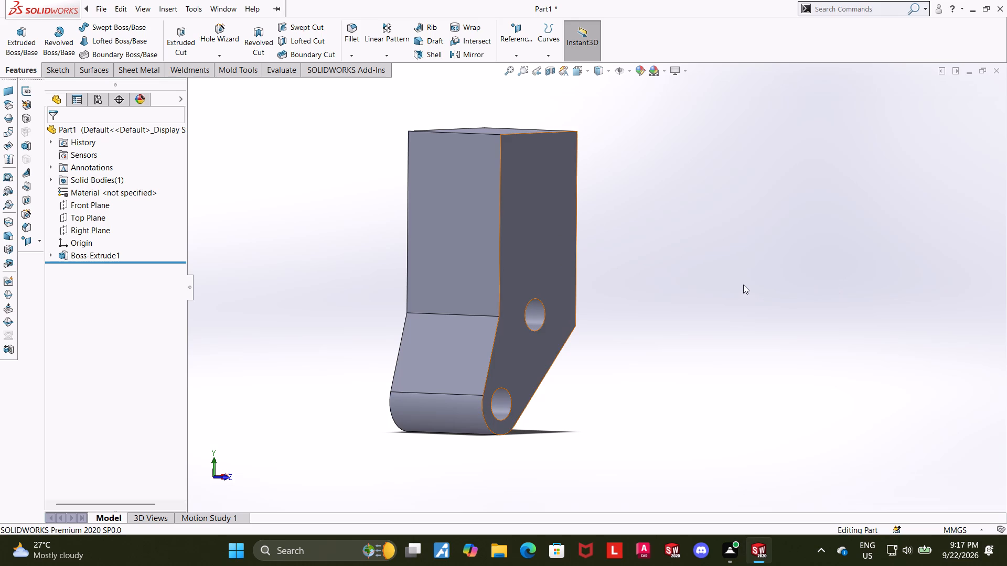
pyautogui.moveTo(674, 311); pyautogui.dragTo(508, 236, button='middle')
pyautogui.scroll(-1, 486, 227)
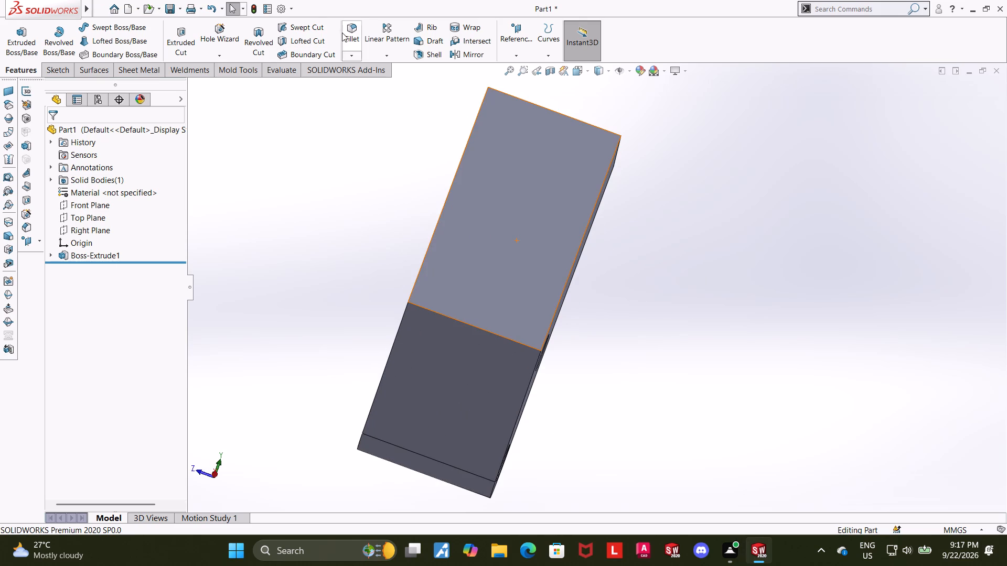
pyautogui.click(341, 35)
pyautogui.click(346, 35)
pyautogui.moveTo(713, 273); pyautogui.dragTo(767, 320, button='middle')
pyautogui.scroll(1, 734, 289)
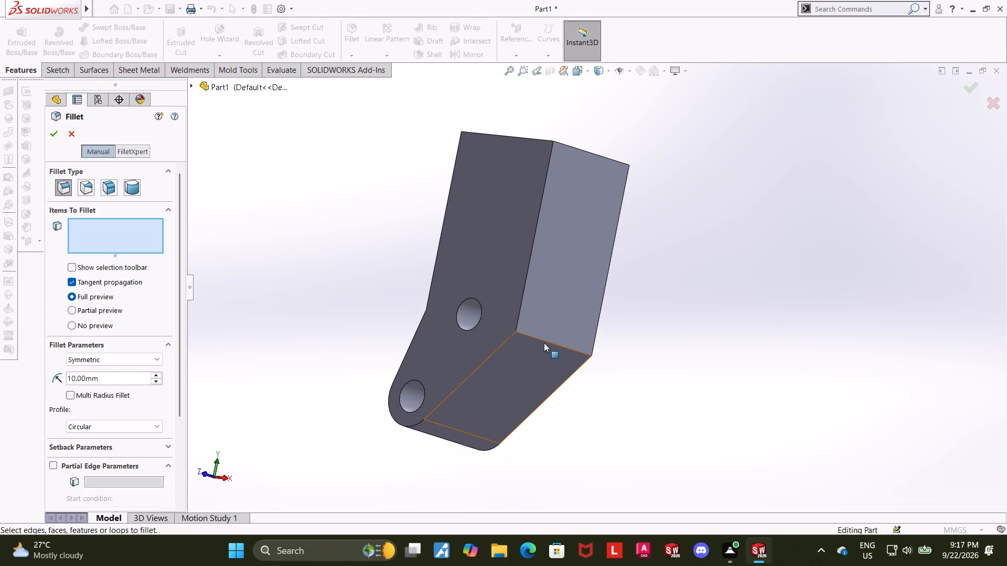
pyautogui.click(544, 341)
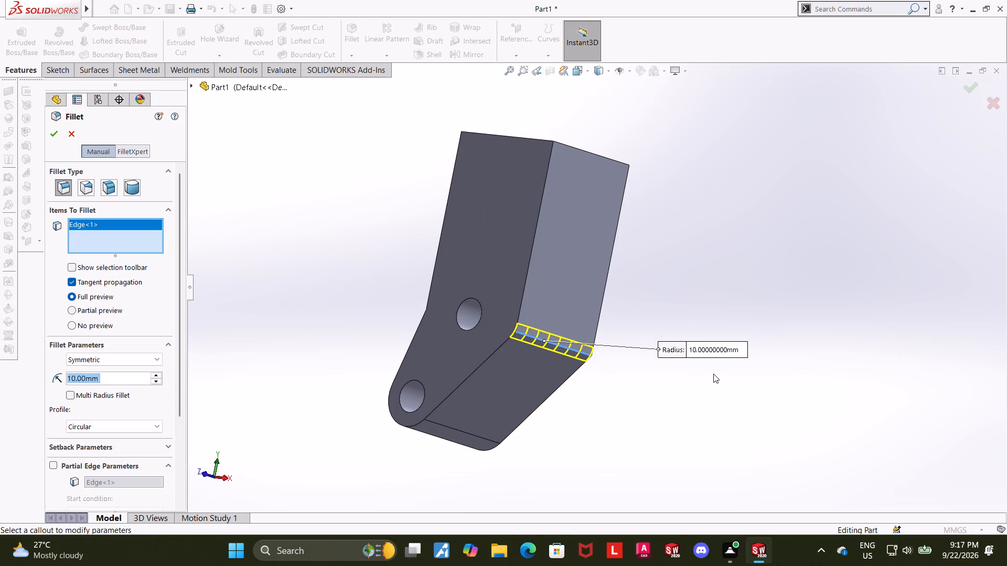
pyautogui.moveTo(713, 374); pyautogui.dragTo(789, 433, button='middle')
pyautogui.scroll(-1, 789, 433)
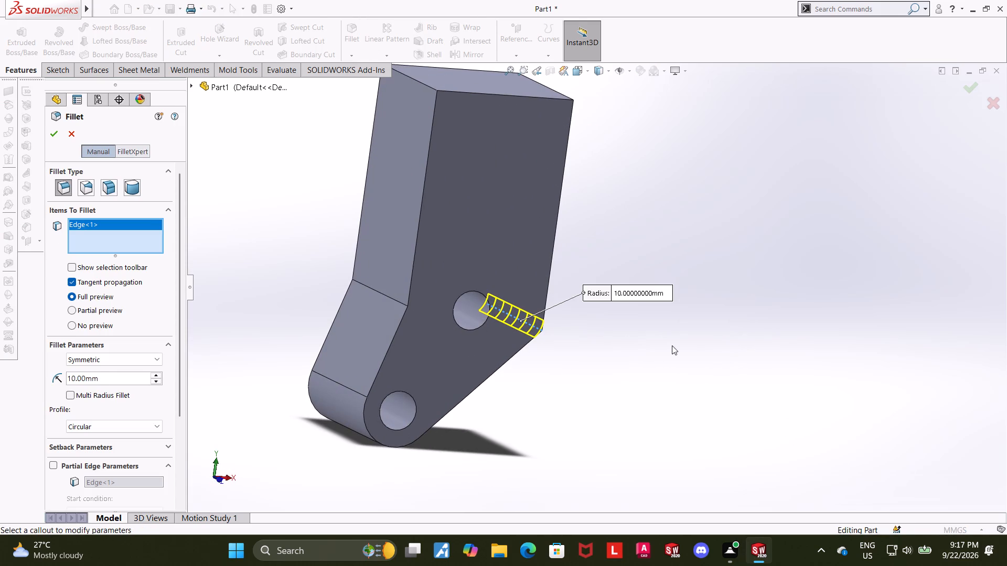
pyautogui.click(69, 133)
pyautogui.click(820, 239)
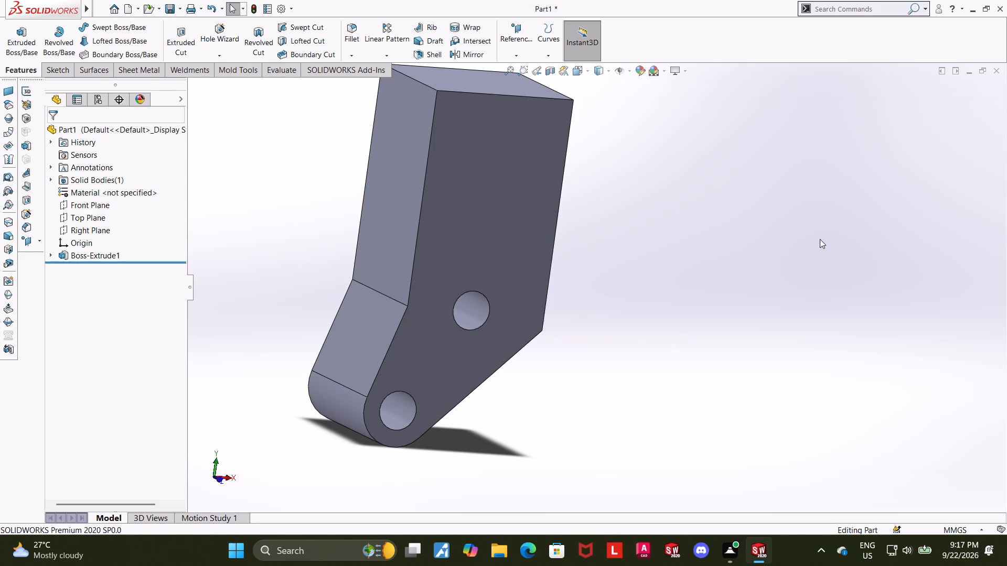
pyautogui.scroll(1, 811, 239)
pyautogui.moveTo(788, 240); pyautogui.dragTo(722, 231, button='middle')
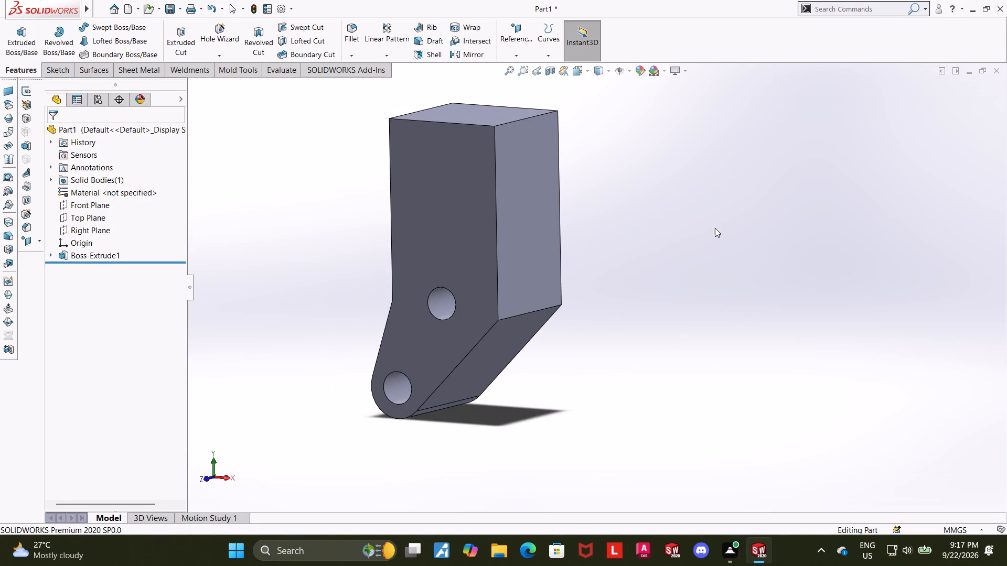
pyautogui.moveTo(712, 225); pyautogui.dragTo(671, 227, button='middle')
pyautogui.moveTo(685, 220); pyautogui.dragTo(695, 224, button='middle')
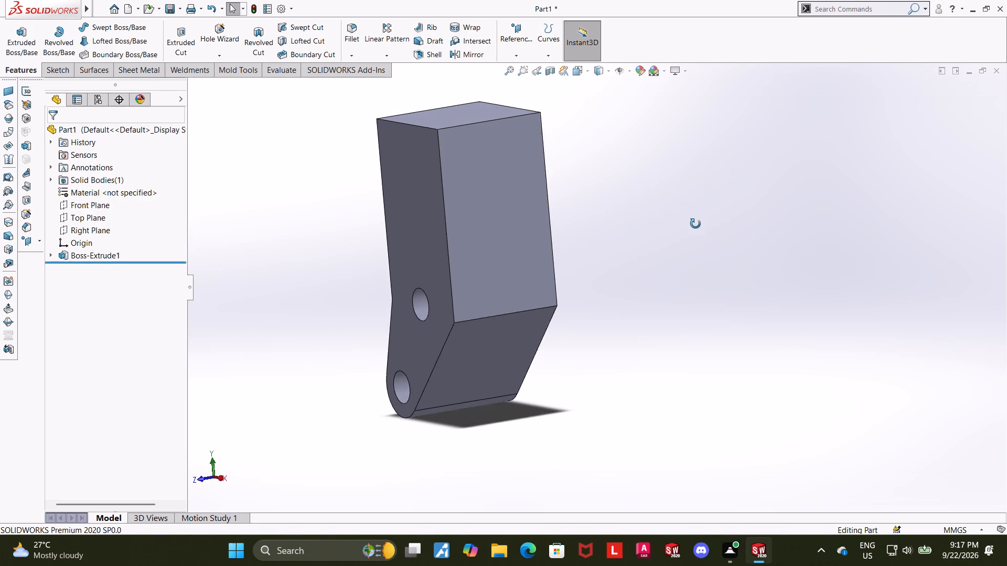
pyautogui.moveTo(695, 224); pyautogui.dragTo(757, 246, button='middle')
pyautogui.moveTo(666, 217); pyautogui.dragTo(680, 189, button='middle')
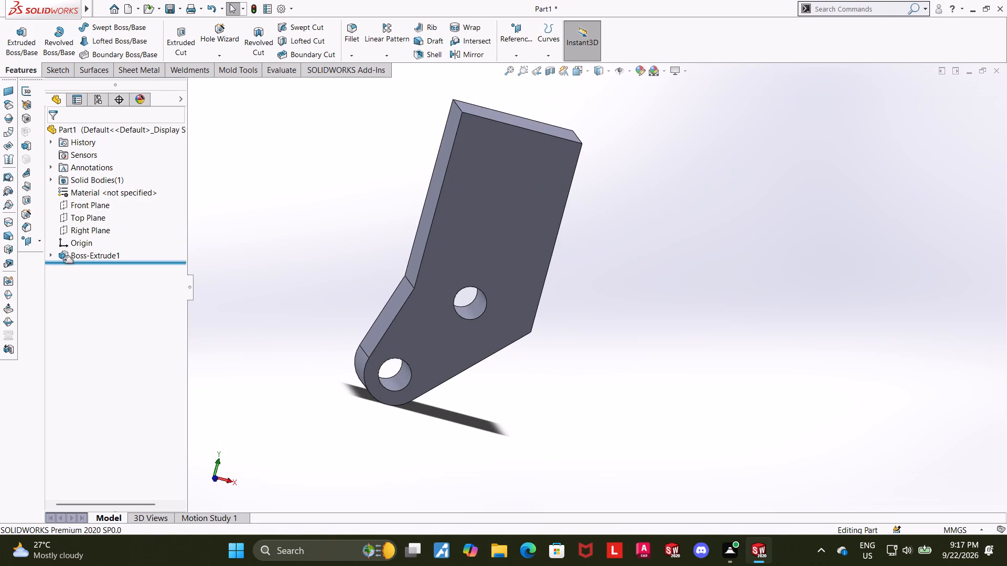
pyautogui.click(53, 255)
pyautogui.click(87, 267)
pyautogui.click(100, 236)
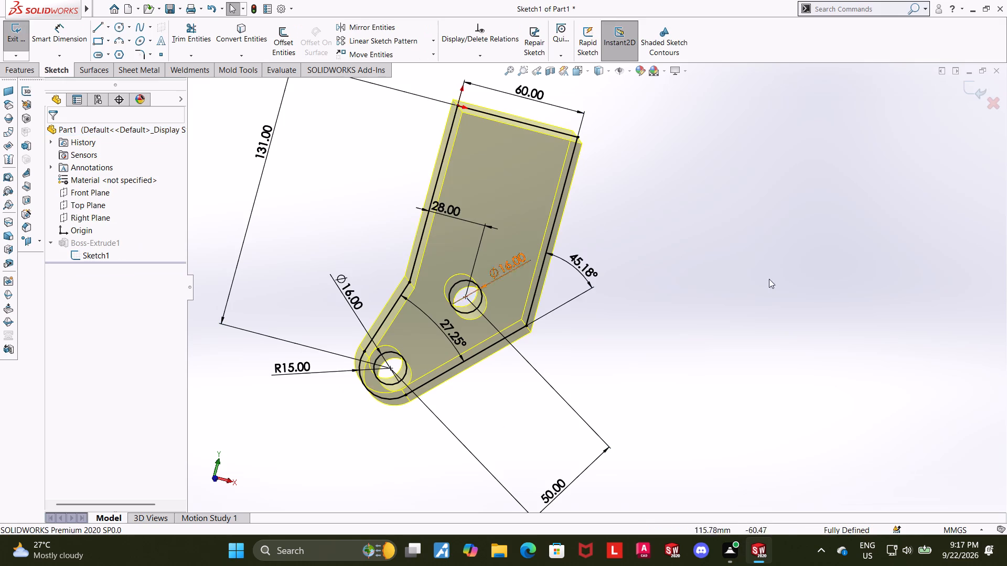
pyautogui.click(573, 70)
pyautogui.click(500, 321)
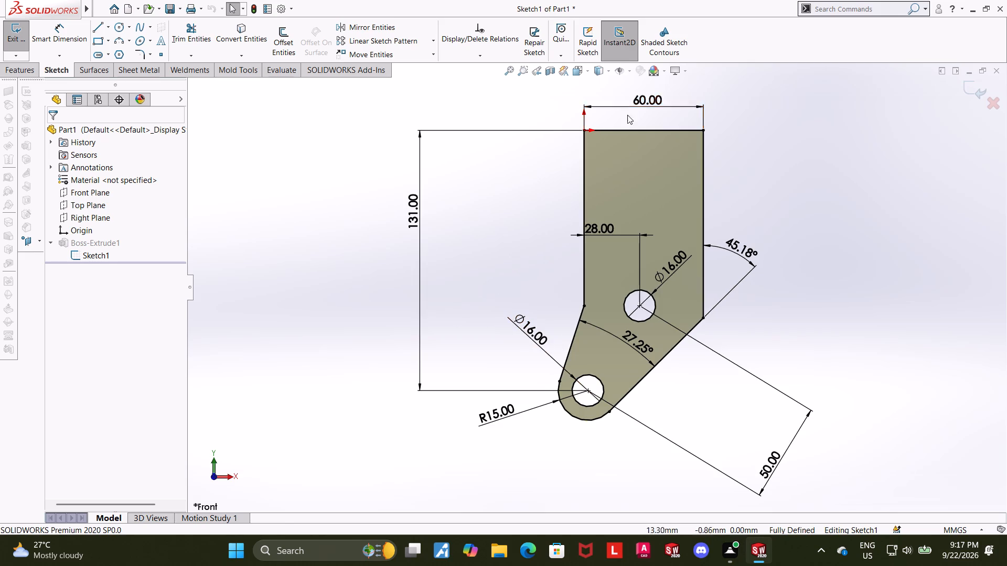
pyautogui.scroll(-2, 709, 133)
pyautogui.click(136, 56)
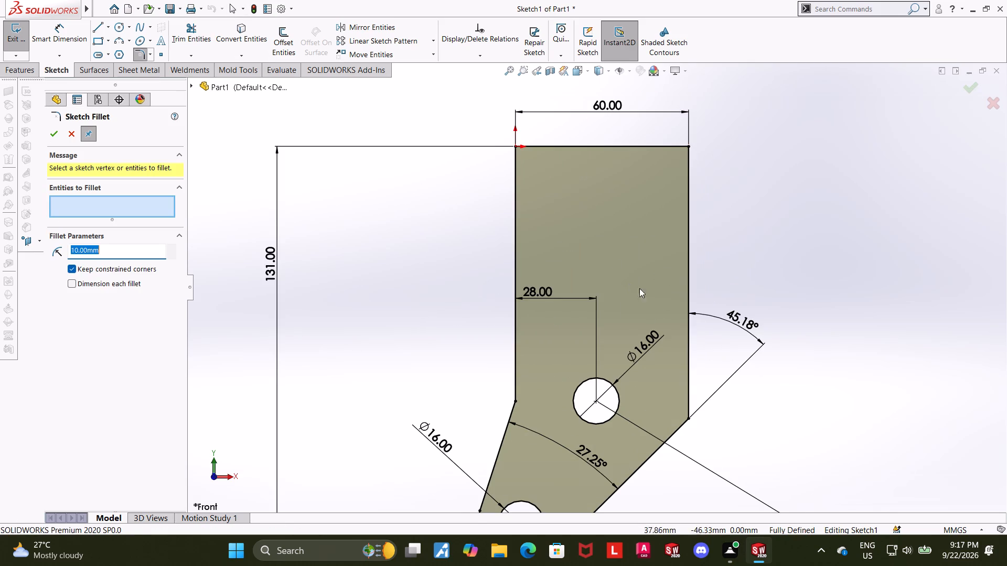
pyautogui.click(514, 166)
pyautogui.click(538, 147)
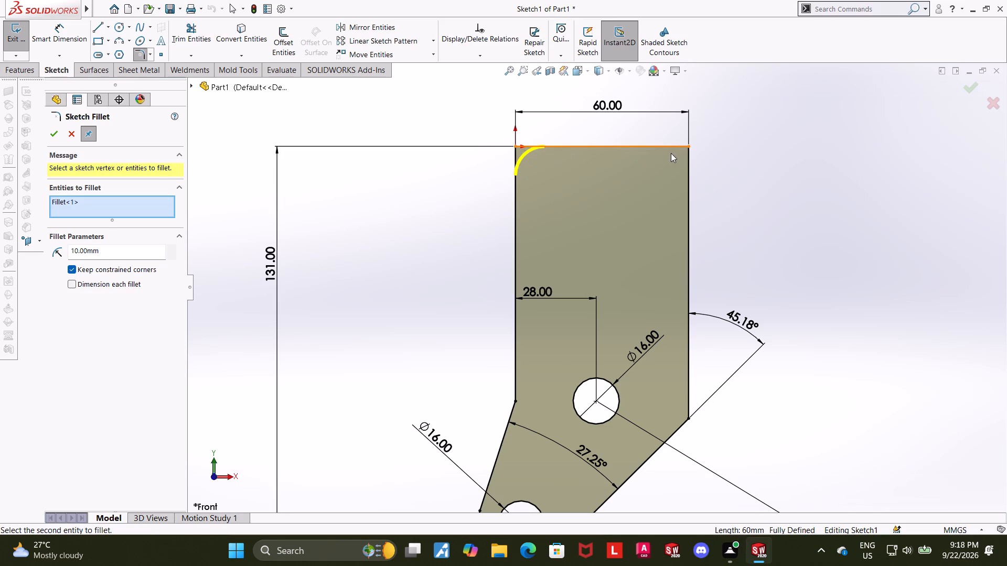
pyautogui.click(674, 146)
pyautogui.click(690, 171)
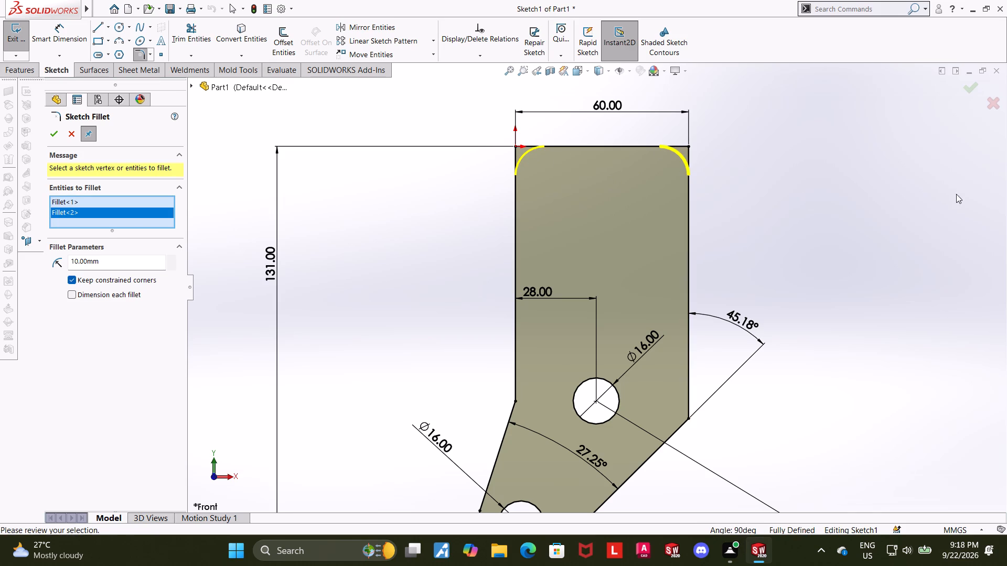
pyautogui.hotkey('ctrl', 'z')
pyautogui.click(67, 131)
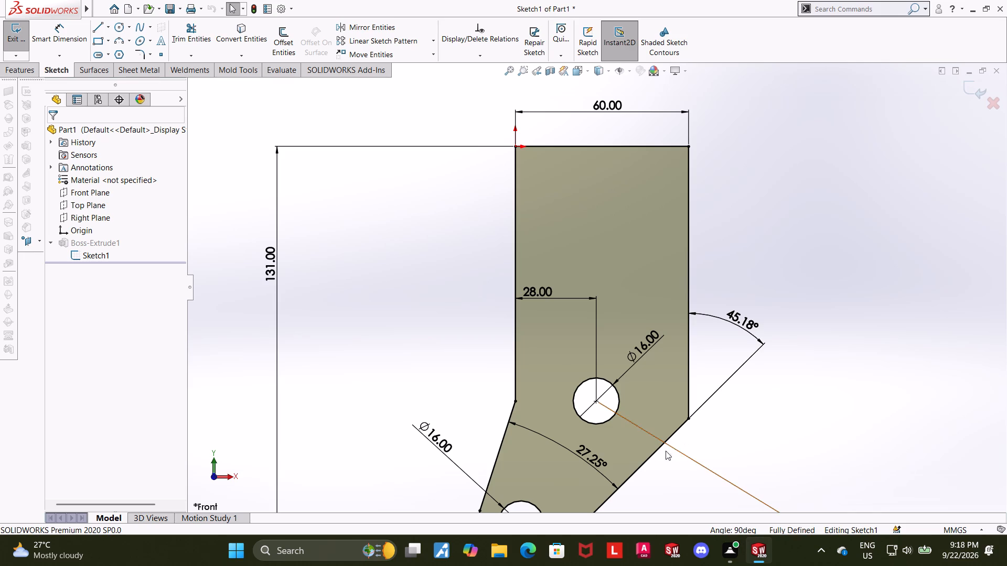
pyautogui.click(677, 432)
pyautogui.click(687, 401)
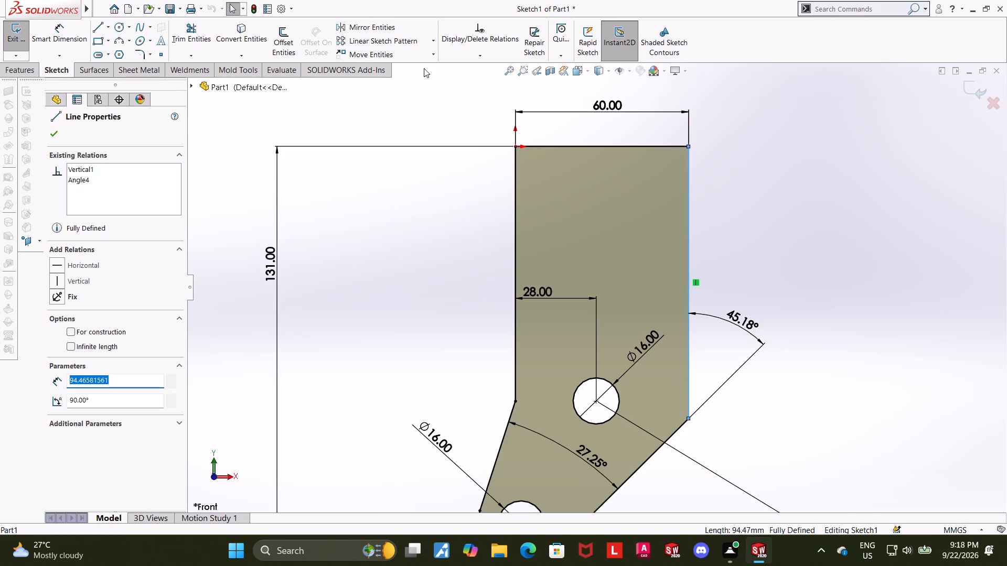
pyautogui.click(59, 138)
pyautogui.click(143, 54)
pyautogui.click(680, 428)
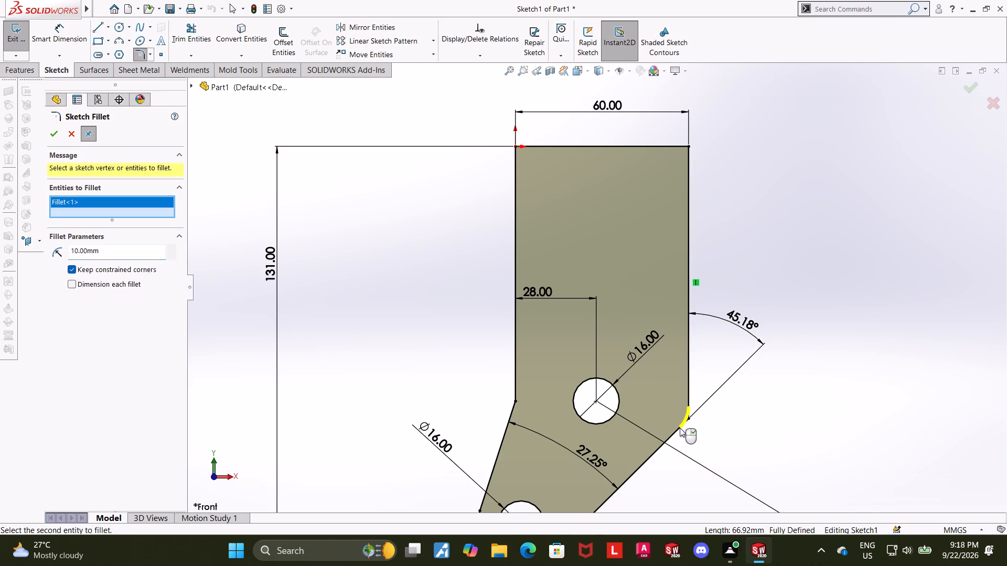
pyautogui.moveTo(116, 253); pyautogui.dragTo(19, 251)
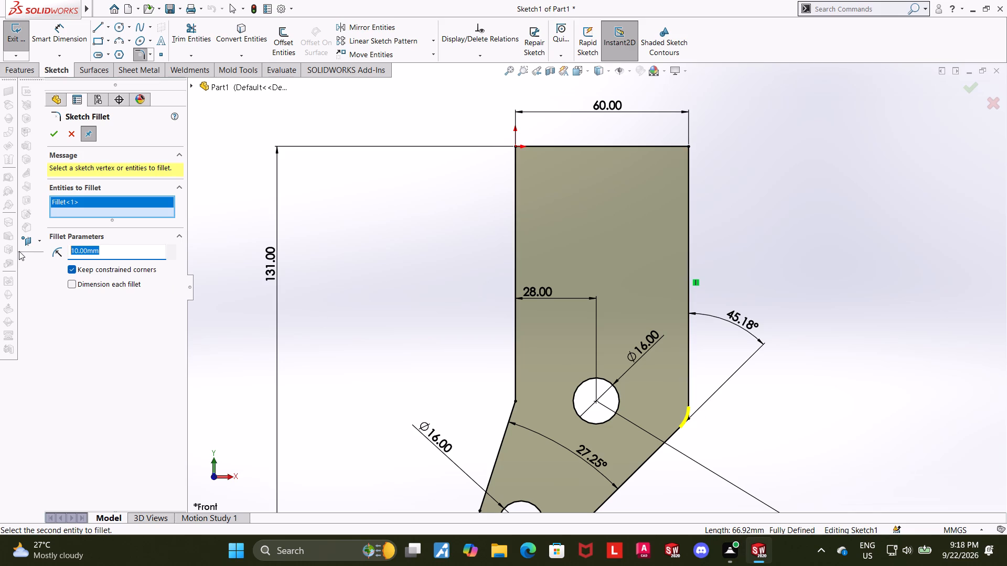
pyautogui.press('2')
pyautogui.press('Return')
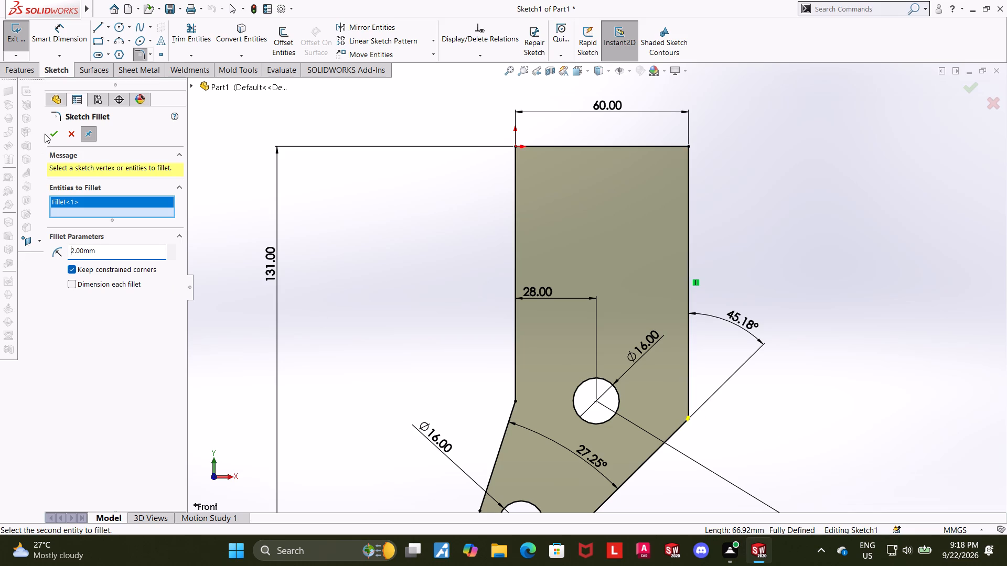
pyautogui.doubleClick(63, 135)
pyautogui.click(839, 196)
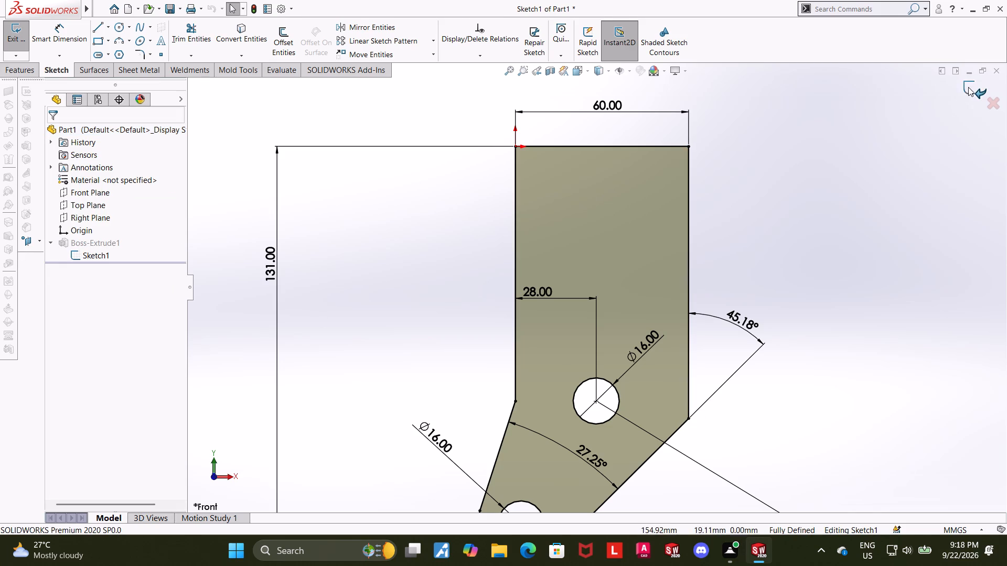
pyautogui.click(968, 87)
# Fillet the two 60 mm-long edges of the block's top face, front and back, with an 8 mm radius.
pyautogui.scroll(3, 854, 235)
pyautogui.moveTo(803, 254); pyautogui.dragTo(856, 266, button='middle')
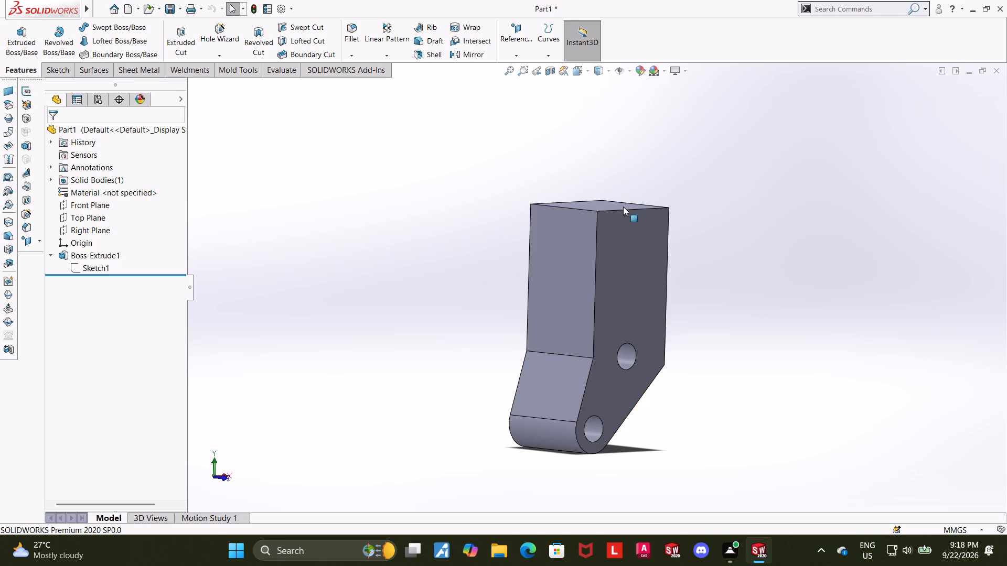
pyautogui.moveTo(706, 212); pyautogui.dragTo(662, 285, button='middle')
pyautogui.scroll(-1, 662, 285)
pyautogui.click(350, 29)
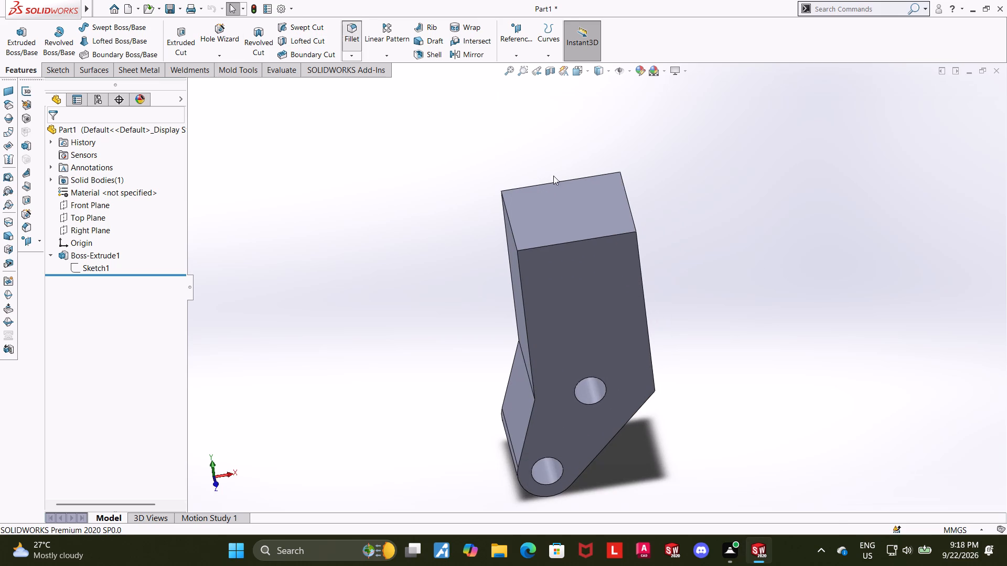
pyautogui.click(592, 238)
pyautogui.click(575, 178)
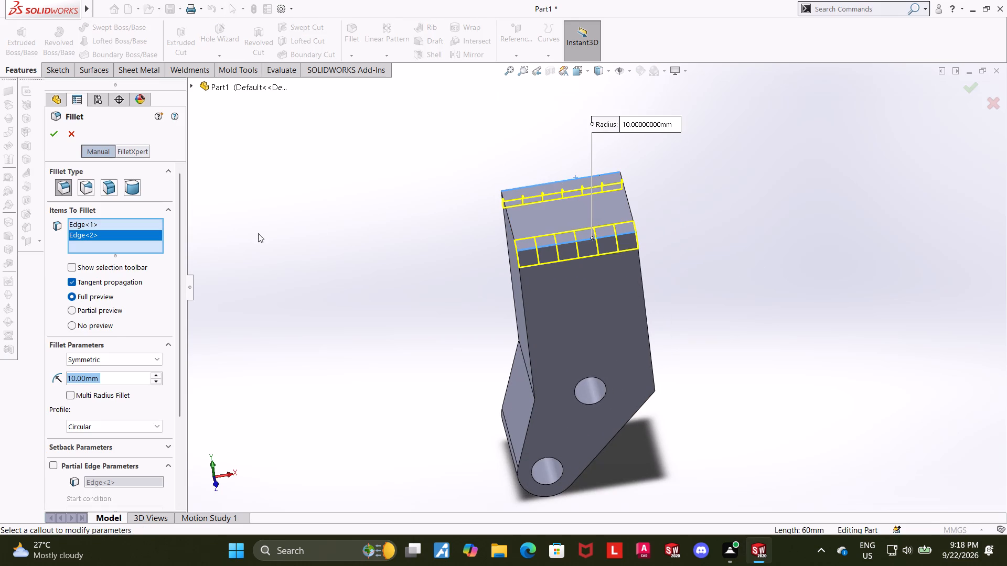
pyautogui.press('8')
pyautogui.press('Return')
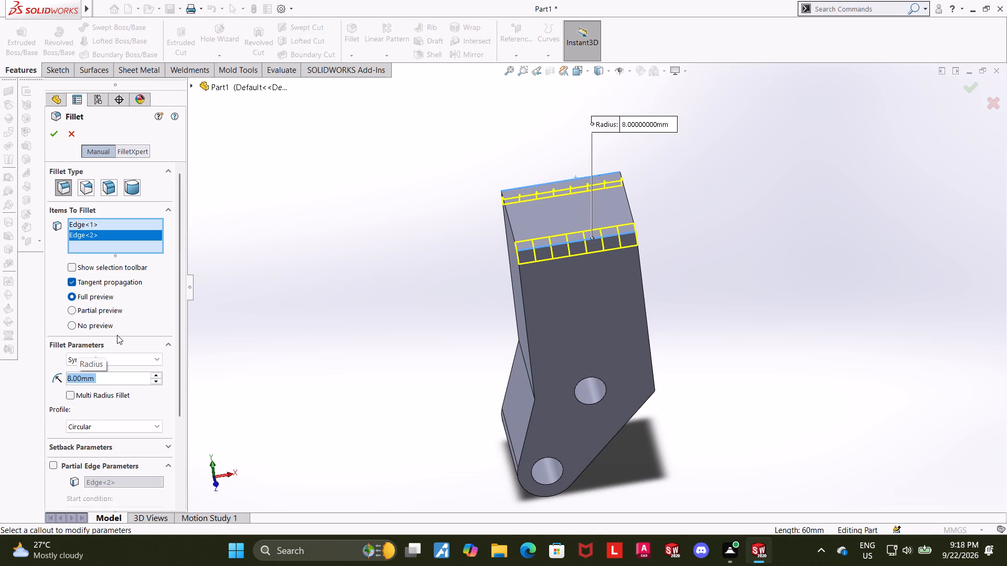
pyautogui.click(55, 132)
pyautogui.click(354, 287)
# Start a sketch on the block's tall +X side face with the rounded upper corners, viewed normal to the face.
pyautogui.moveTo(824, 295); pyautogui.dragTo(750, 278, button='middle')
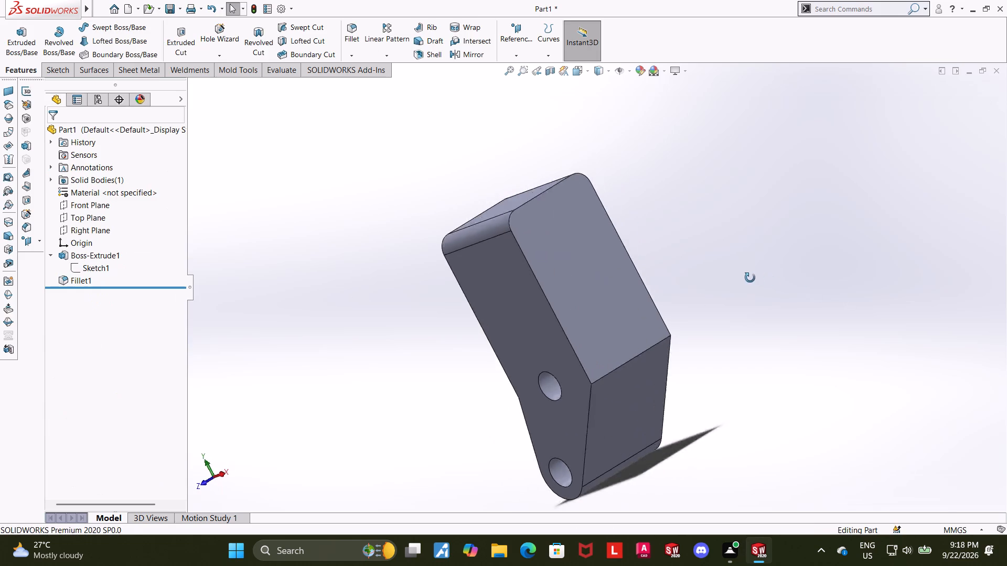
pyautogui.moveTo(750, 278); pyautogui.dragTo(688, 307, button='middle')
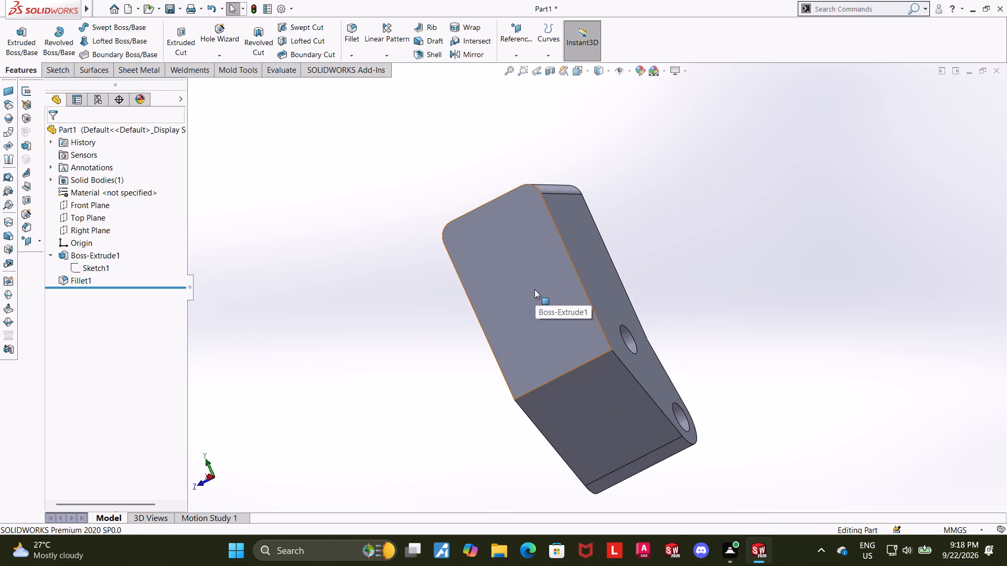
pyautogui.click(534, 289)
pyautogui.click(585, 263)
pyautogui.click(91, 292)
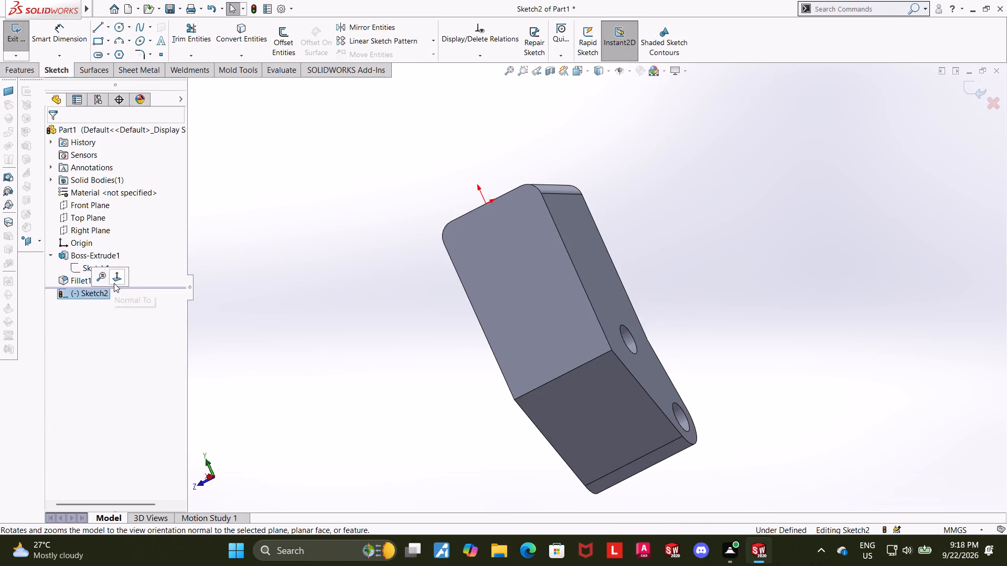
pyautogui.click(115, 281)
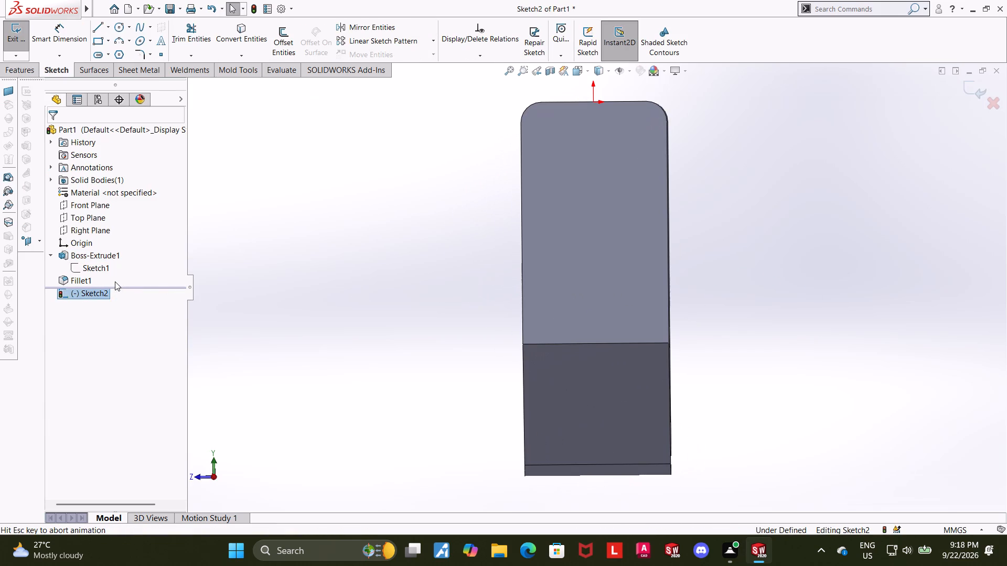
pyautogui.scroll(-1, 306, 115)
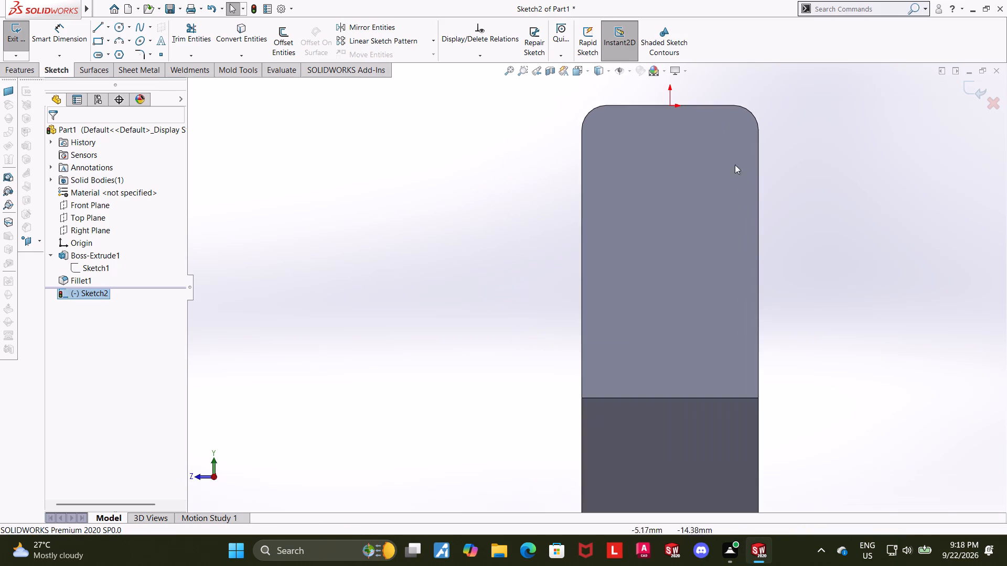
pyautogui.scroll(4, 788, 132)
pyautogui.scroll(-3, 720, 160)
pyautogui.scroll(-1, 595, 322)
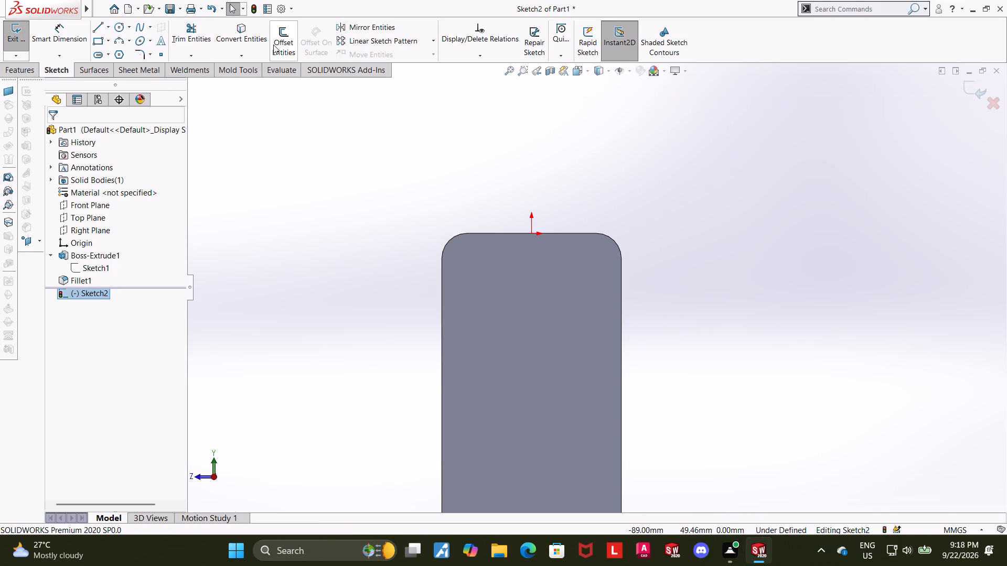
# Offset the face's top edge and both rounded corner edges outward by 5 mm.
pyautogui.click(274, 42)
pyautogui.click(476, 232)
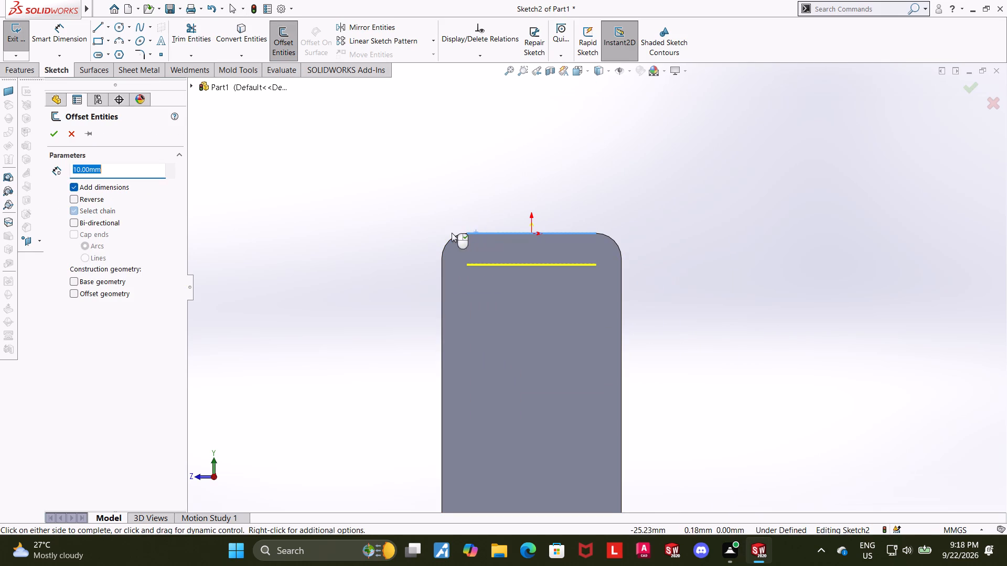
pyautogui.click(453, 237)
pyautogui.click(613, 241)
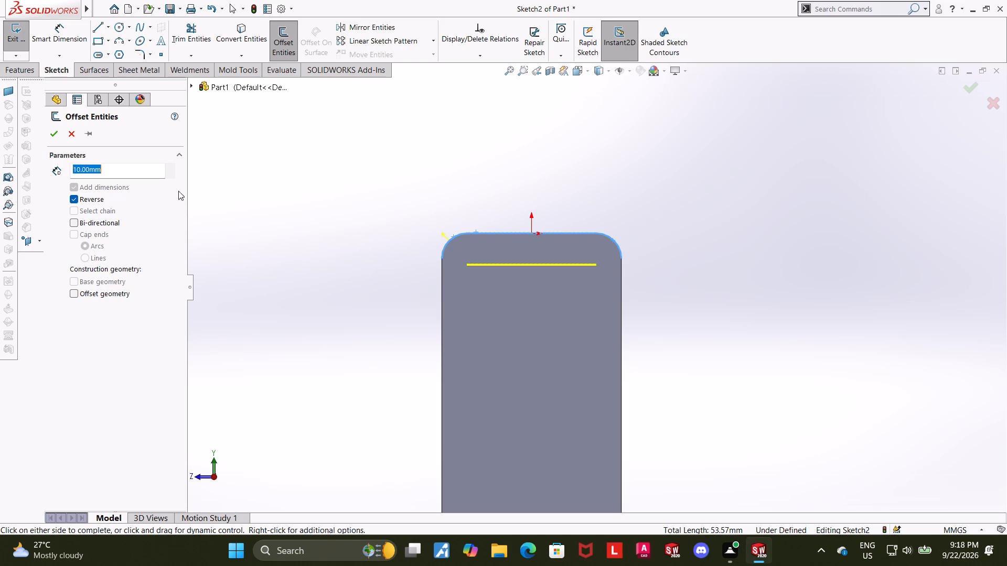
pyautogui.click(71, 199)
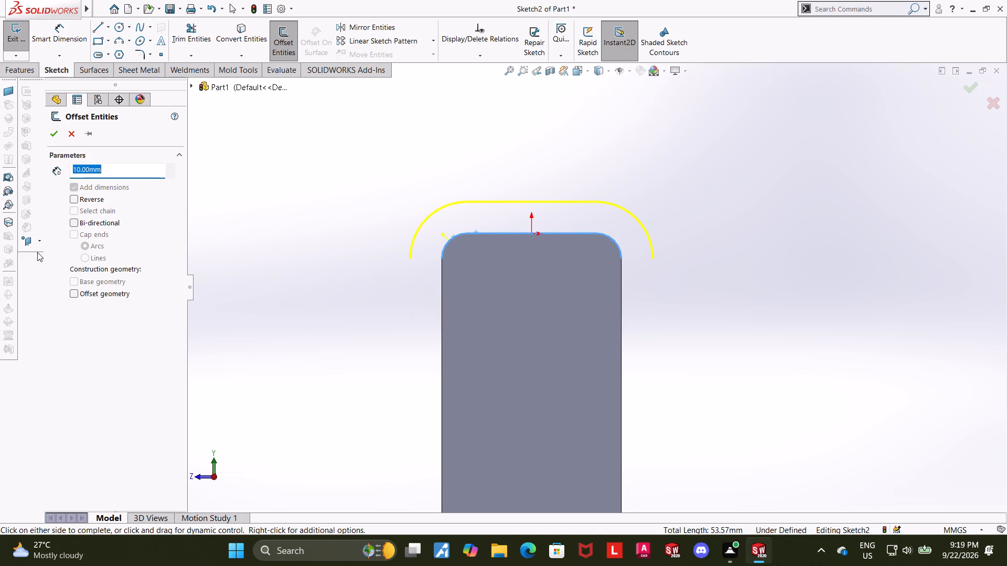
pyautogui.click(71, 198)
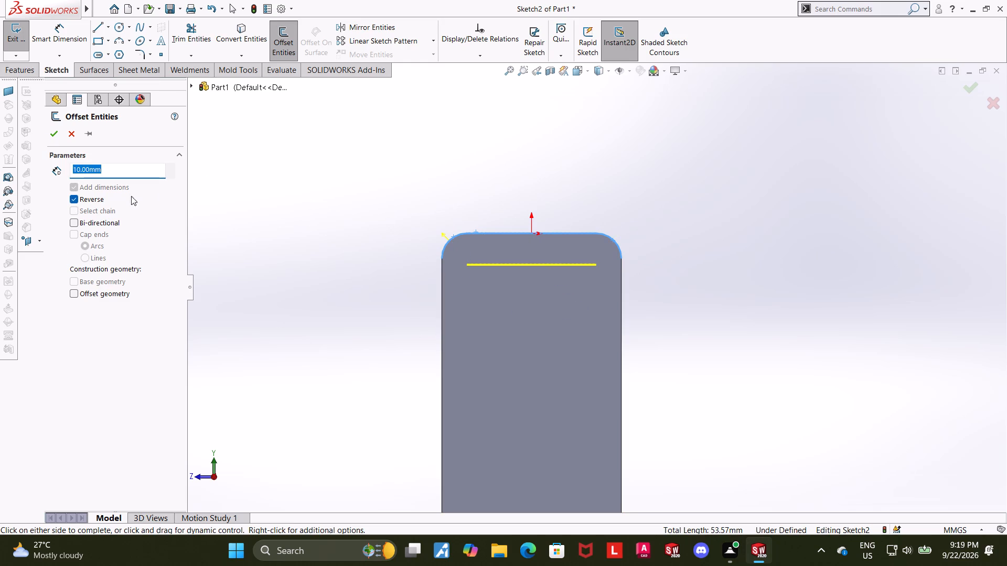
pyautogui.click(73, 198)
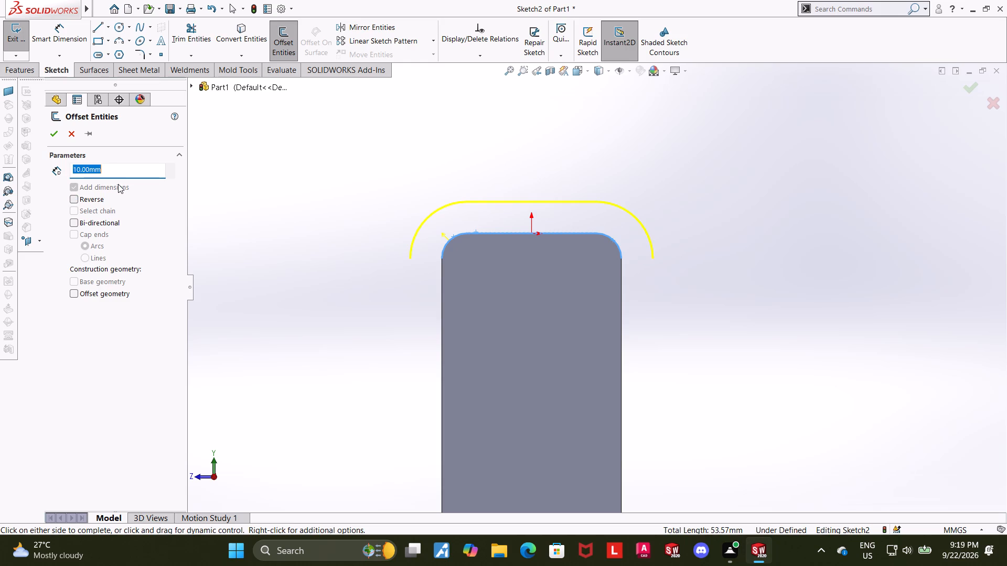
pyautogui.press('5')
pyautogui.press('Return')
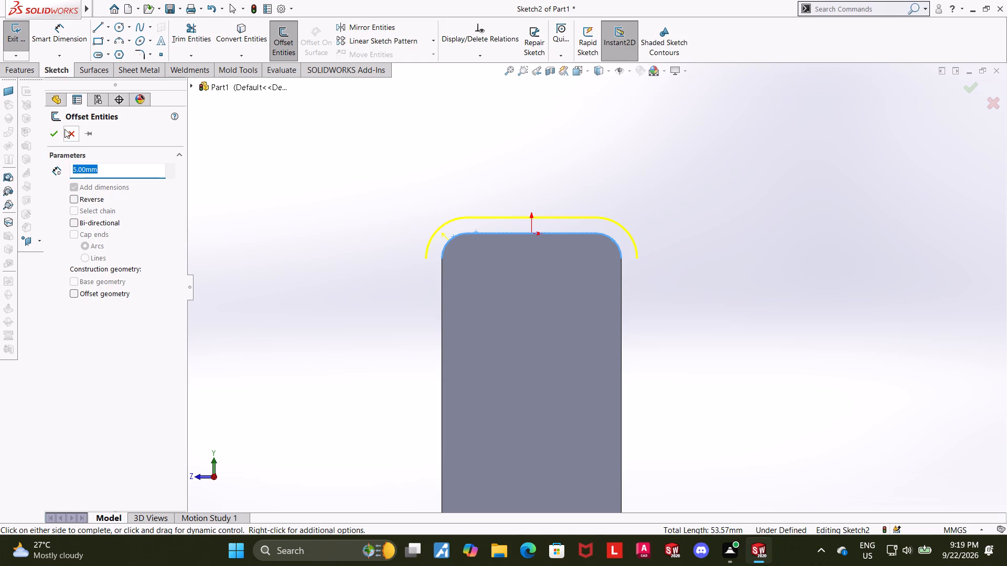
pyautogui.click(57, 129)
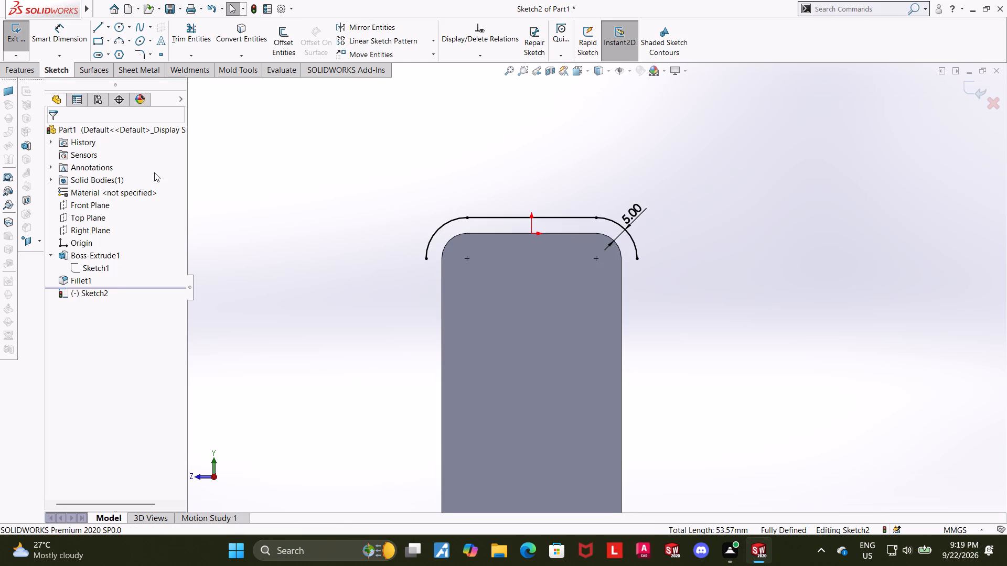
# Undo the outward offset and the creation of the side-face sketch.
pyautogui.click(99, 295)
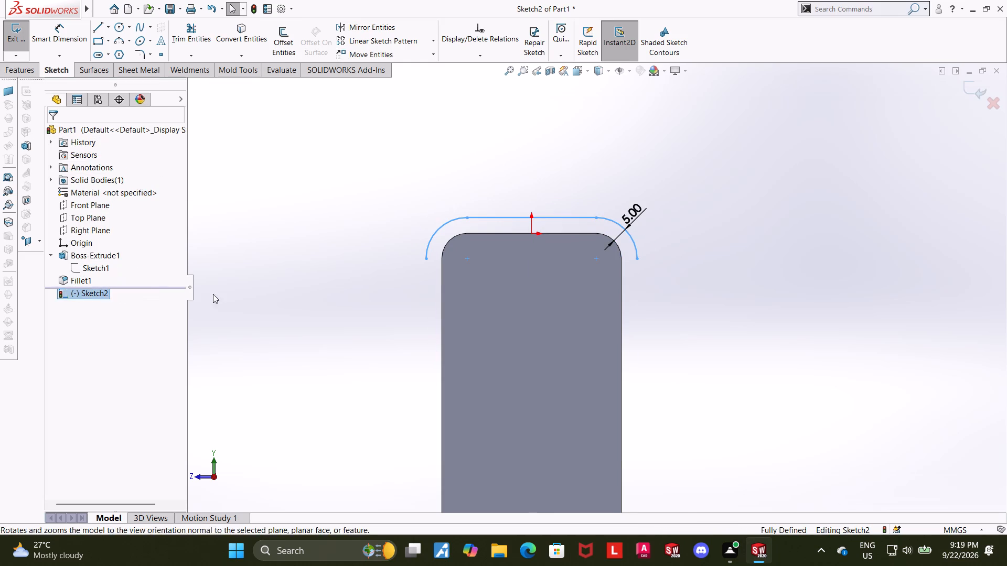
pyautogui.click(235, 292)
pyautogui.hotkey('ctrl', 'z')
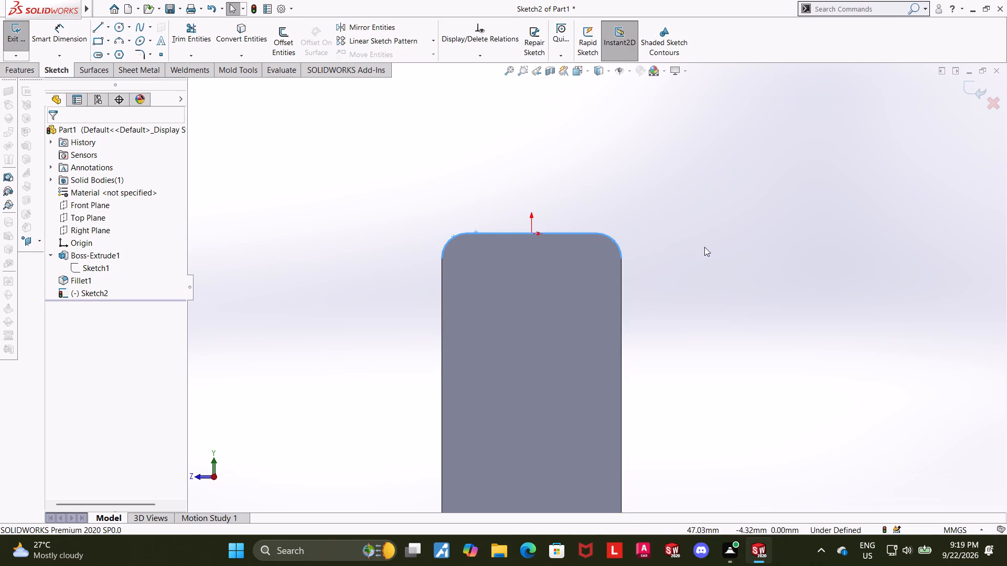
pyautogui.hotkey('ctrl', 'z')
# Start a new sketch on the tall +X side face with the rounded upper corners.
pyautogui.click(466, 308)
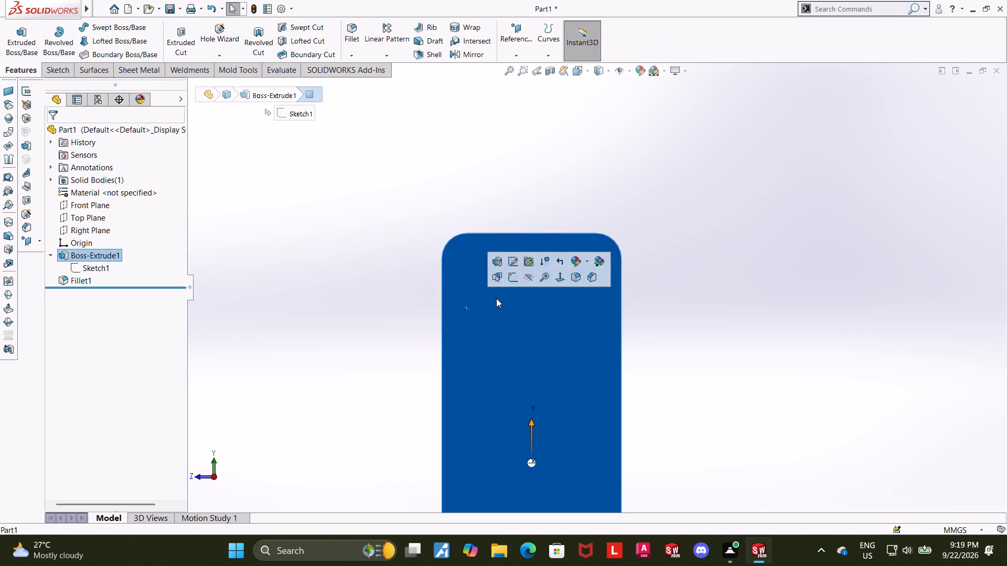
pyautogui.click(515, 276)
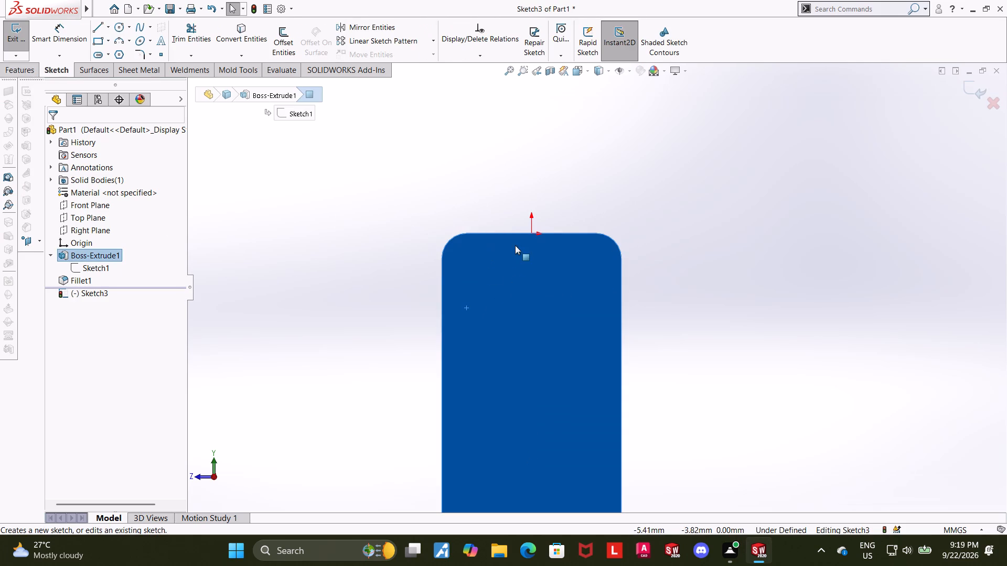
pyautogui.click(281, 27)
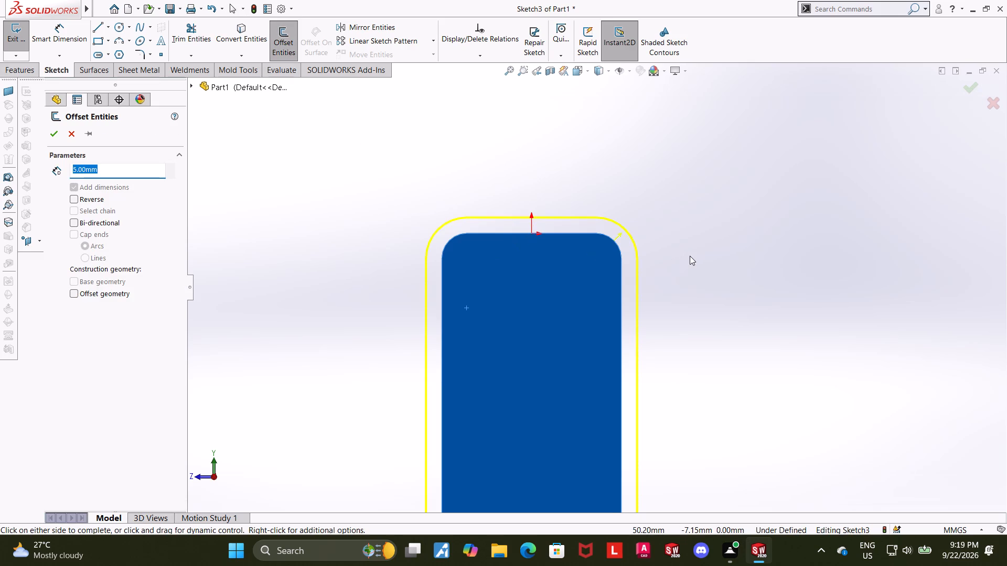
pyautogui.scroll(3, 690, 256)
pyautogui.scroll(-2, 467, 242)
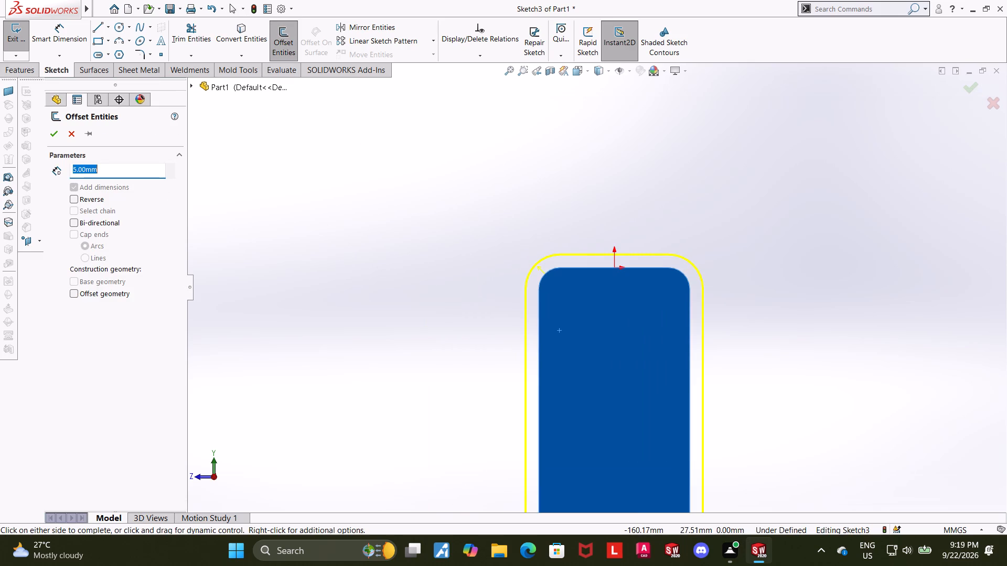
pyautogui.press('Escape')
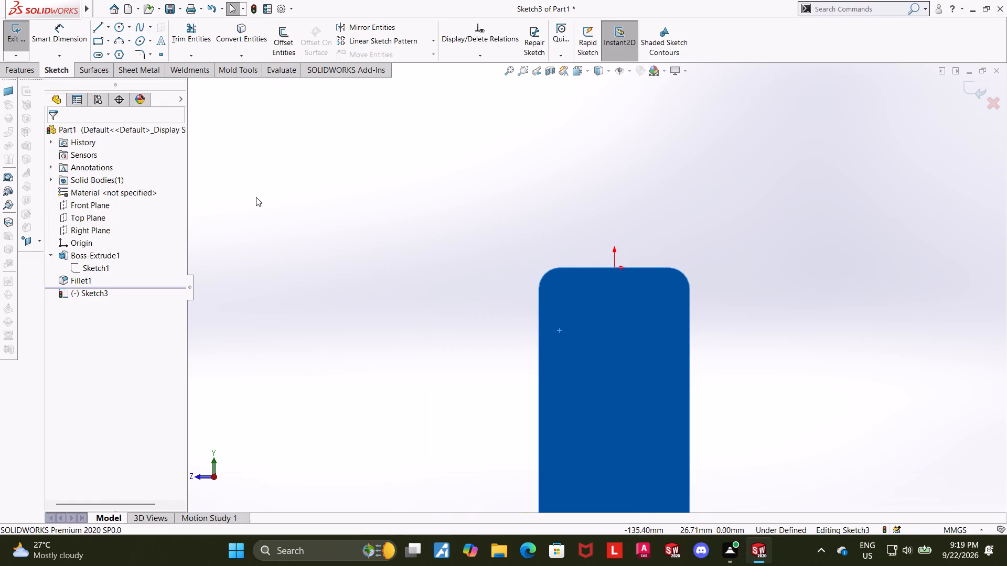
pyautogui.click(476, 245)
# Offset the face's top edge and both rounded corner edges inward by 5 mm.
pyautogui.scroll(5, 852, 366)
pyautogui.scroll(-3, 713, 366)
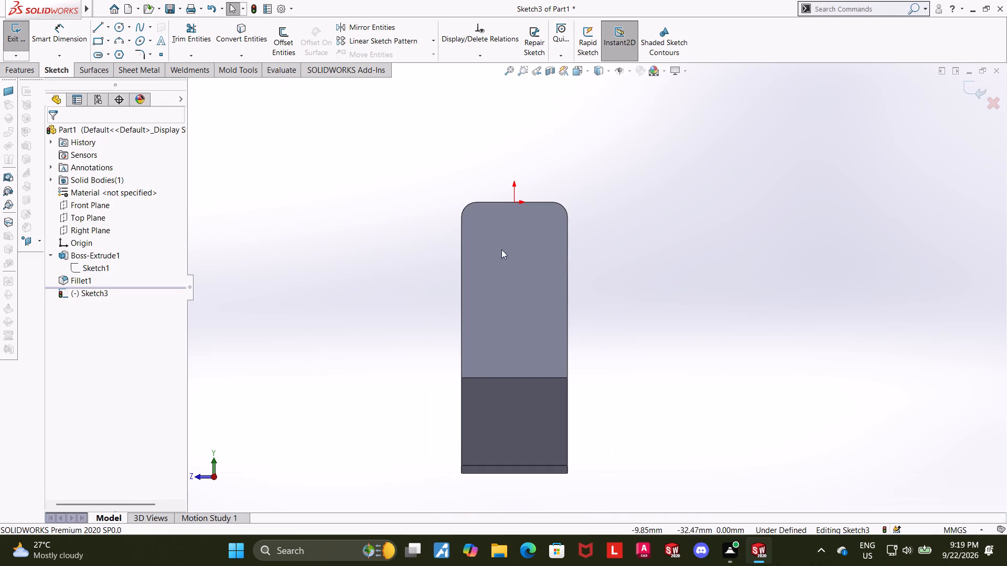
pyautogui.click(297, 37)
pyautogui.scroll(-3, 539, 199)
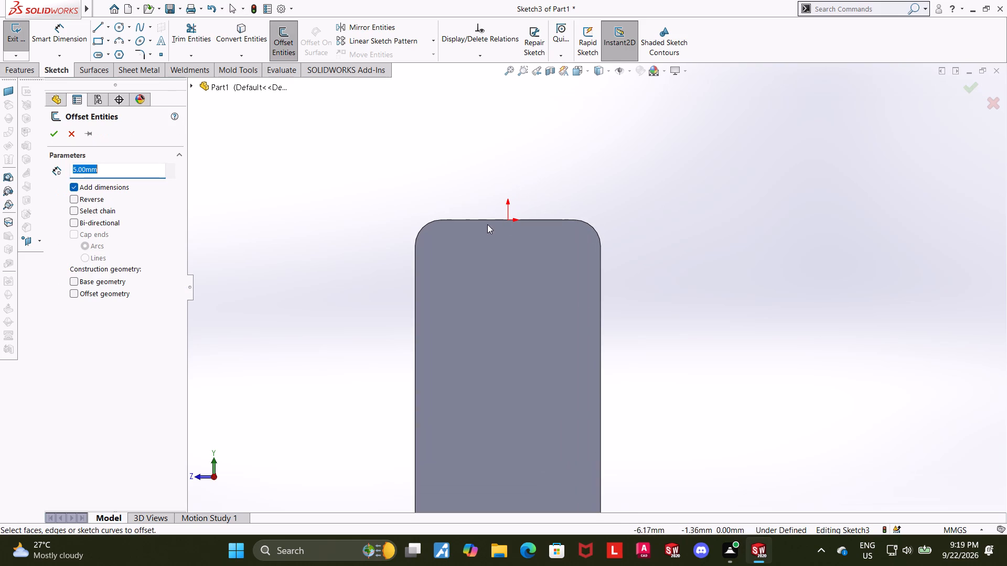
pyautogui.click(480, 220)
pyautogui.click(432, 223)
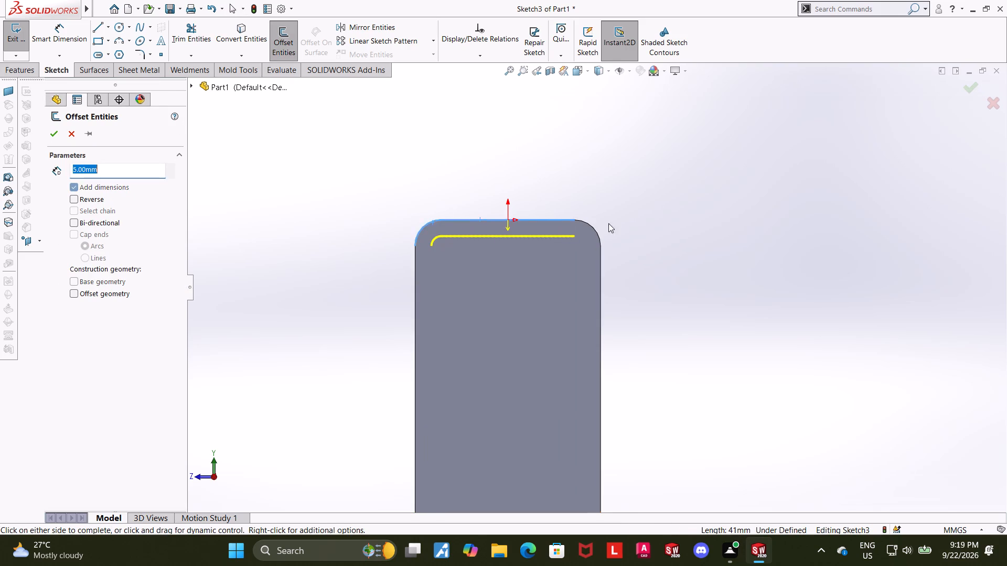
pyautogui.click(592, 226)
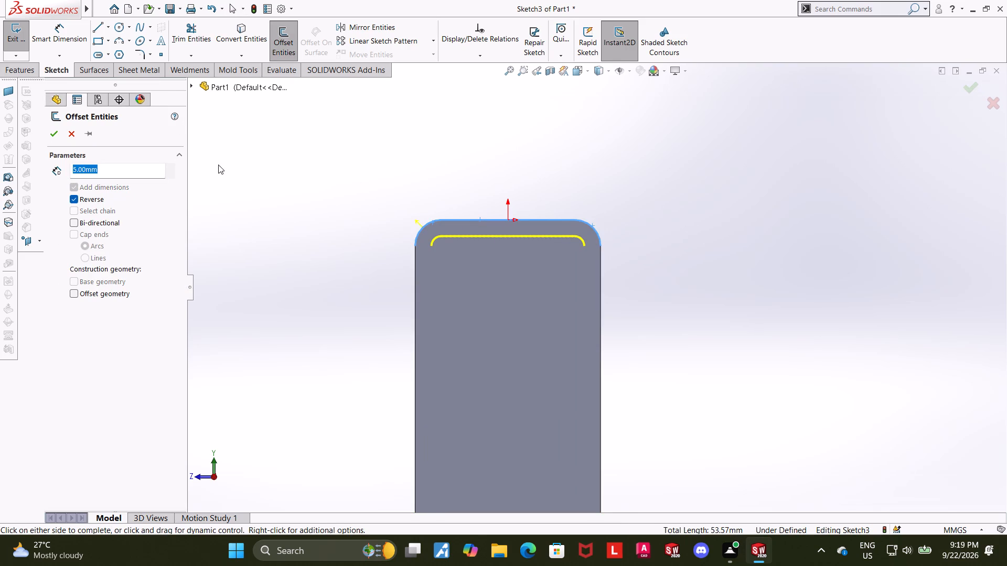
pyautogui.click(60, 129)
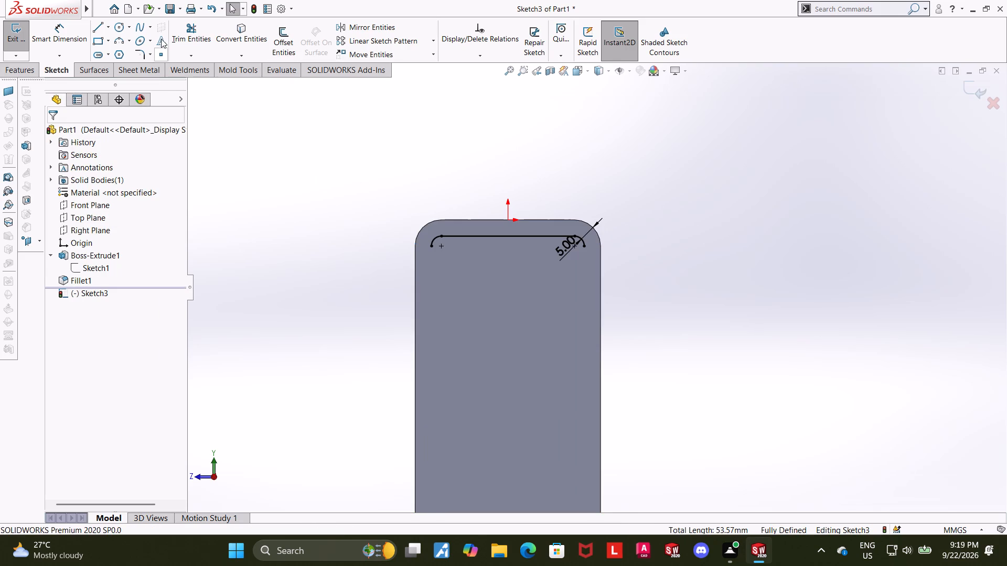
# Close the offset profile with two vertical lines about 35 mm long from the arc ends, joined by a 47 mm horizontal line.
pyautogui.click(104, 24)
pyautogui.click(430, 246)
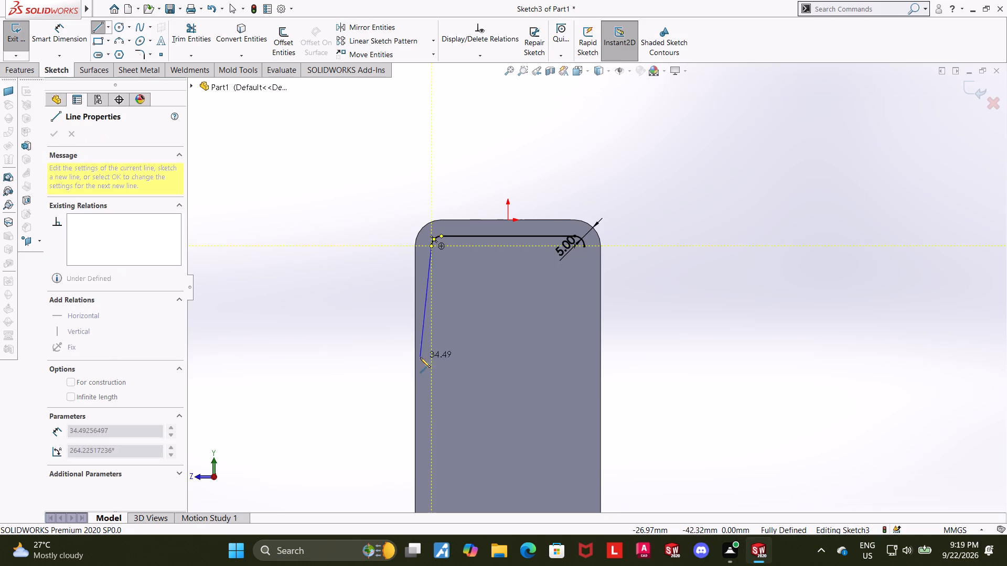
pyautogui.click(432, 361)
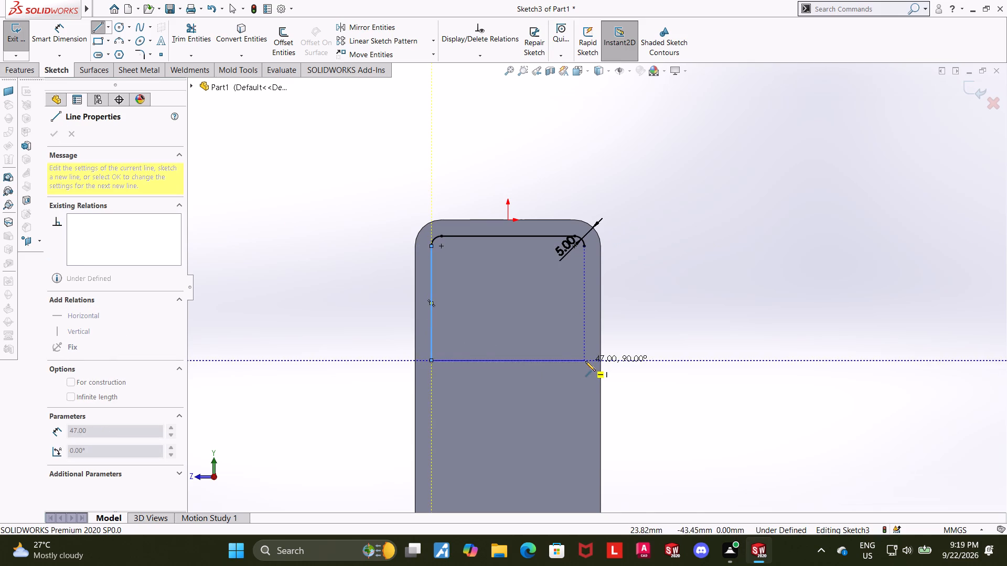
pyautogui.click(585, 361)
pyautogui.click(584, 247)
pyautogui.press('Escape')
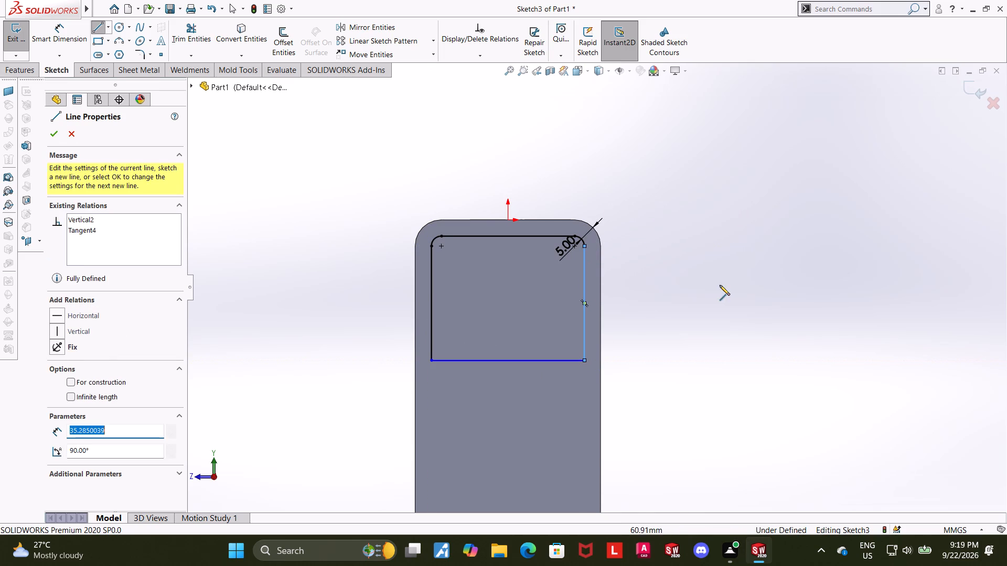
pyautogui.press('Escape')
pyautogui.press('Escape')
pyautogui.press('Escape')
# Check the relations between one upper corner arc of the inner profile and its adjoining vertical line.
pyautogui.scroll(-2, 625, 300)
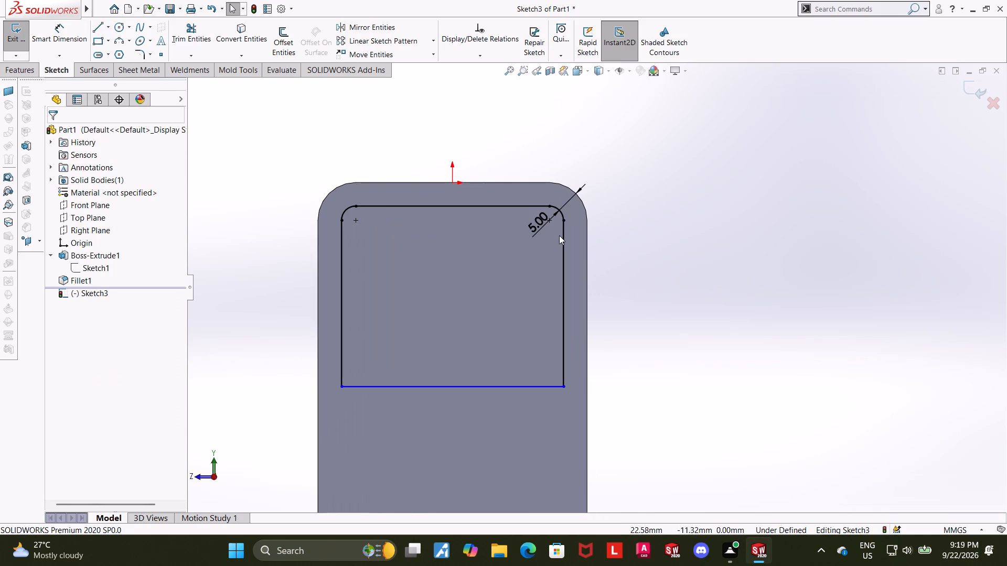
pyautogui.click(562, 216)
pyautogui.keyDown('ctrl'); pyautogui.click(564, 230); pyautogui.keyUp('ctrl')
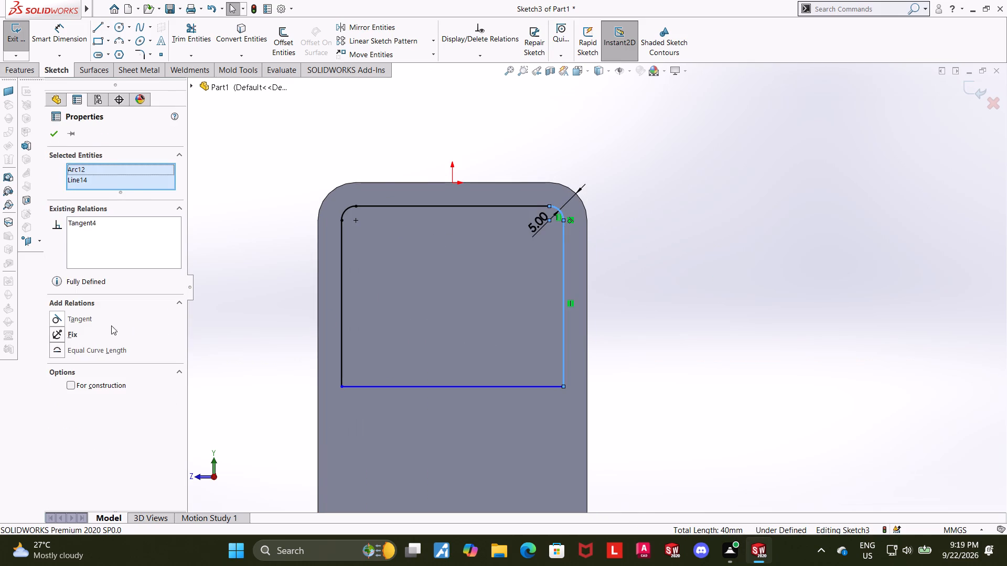
pyautogui.press('Escape')
pyautogui.click(794, 347)
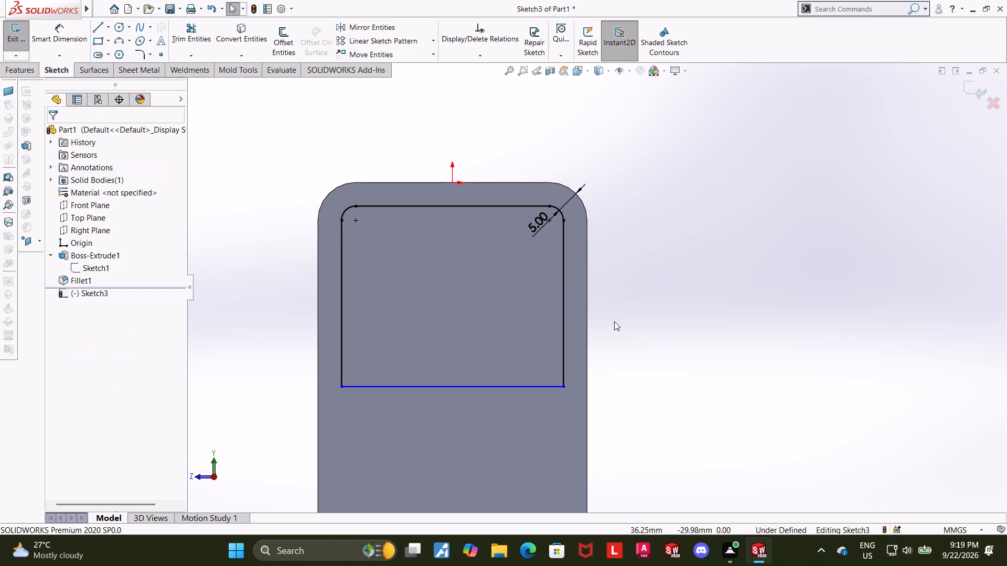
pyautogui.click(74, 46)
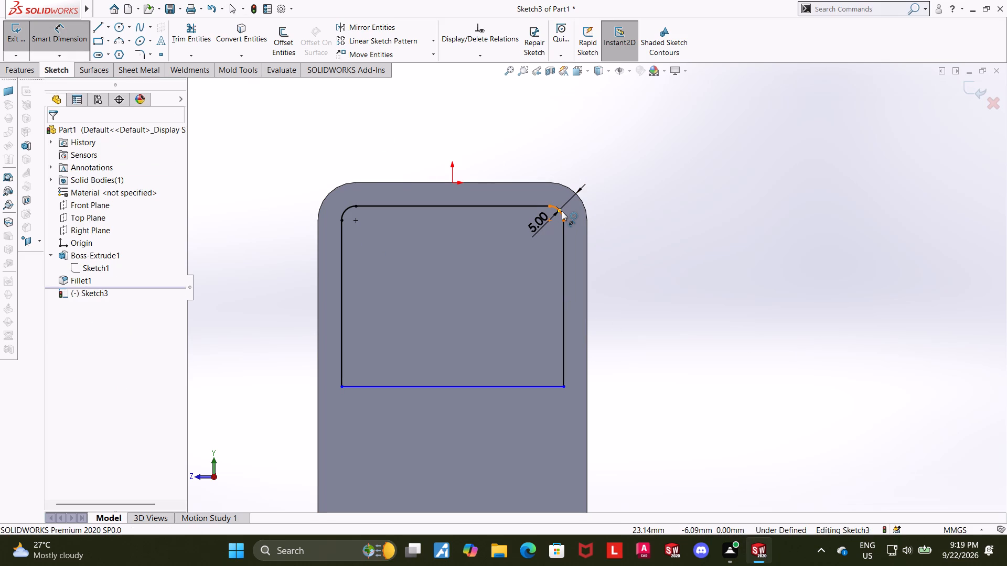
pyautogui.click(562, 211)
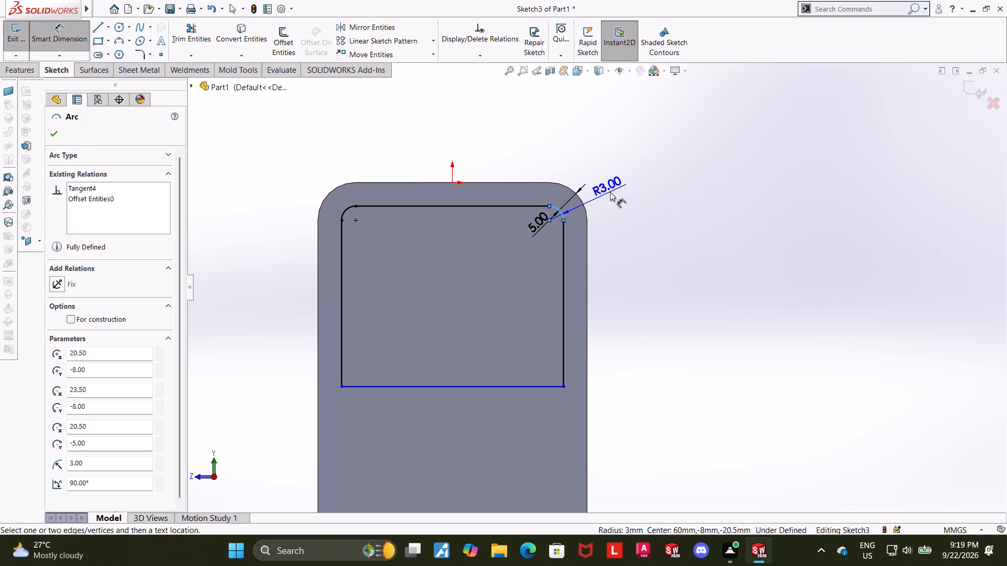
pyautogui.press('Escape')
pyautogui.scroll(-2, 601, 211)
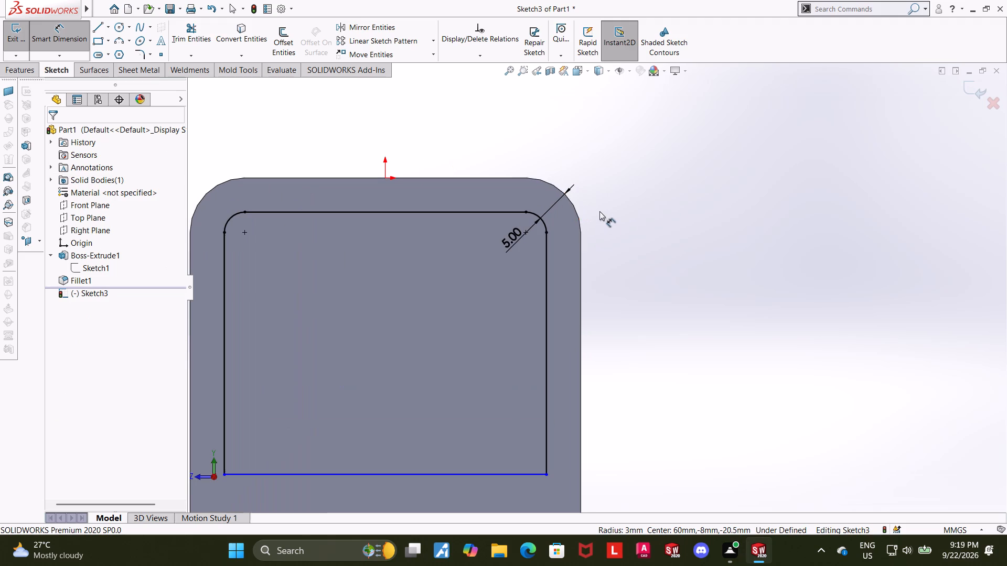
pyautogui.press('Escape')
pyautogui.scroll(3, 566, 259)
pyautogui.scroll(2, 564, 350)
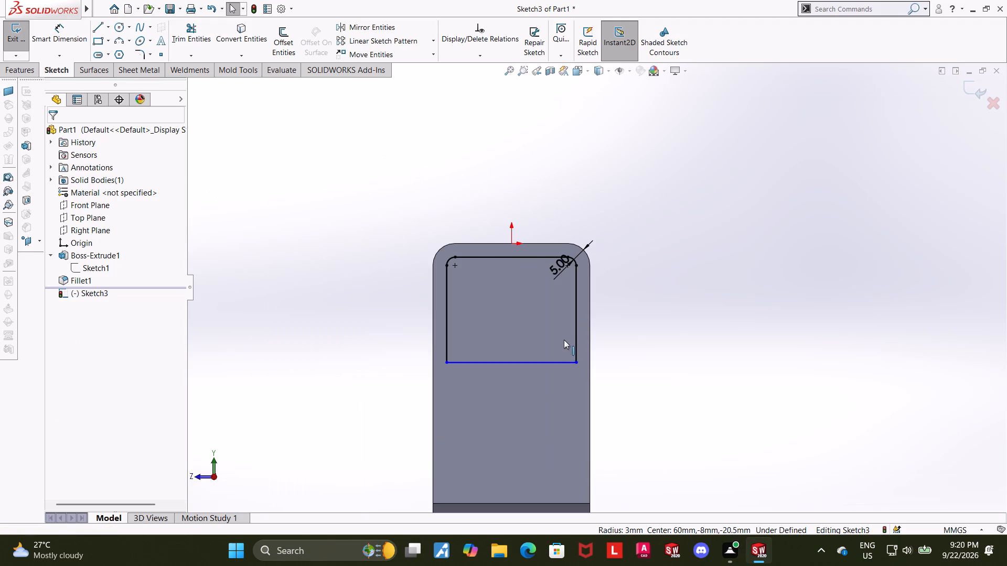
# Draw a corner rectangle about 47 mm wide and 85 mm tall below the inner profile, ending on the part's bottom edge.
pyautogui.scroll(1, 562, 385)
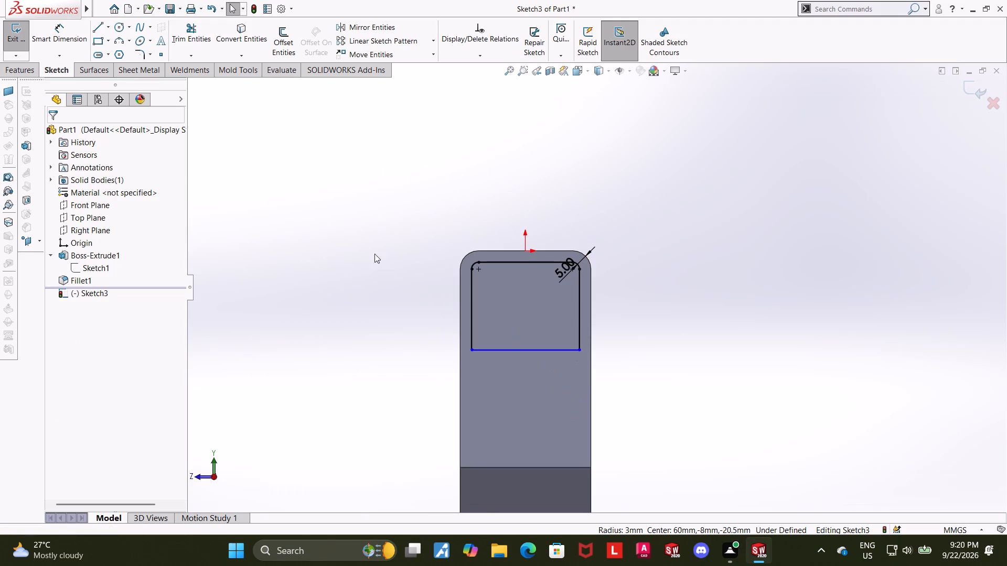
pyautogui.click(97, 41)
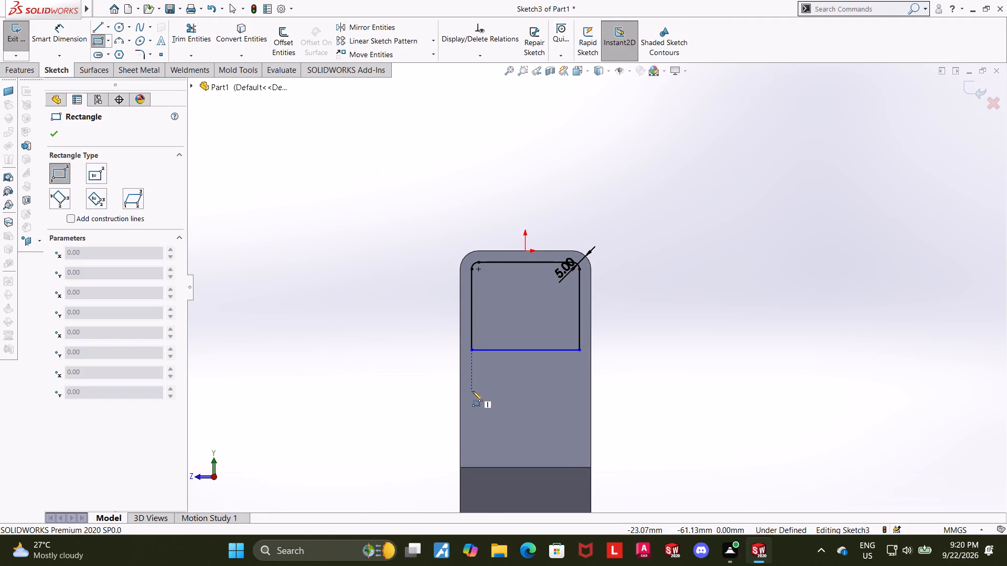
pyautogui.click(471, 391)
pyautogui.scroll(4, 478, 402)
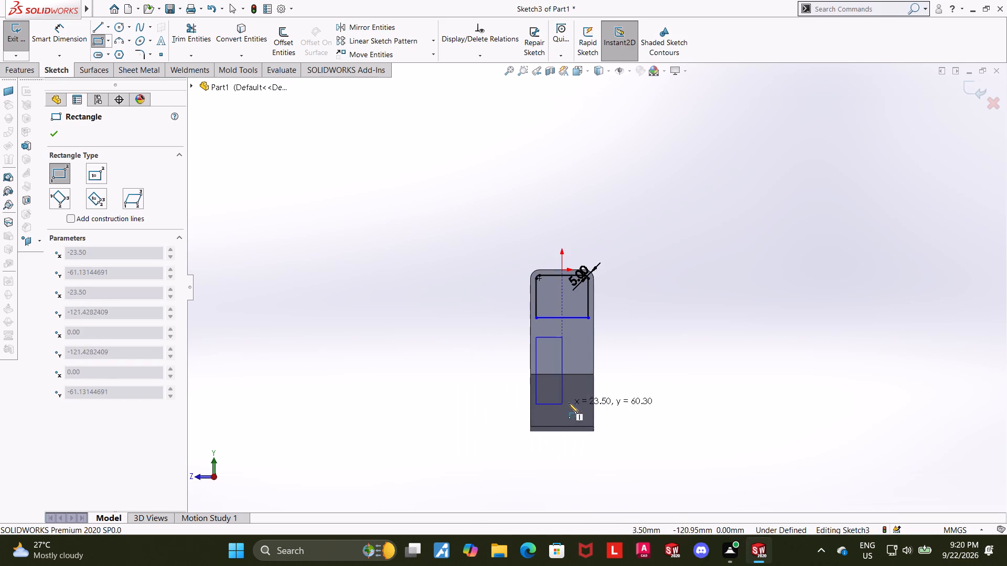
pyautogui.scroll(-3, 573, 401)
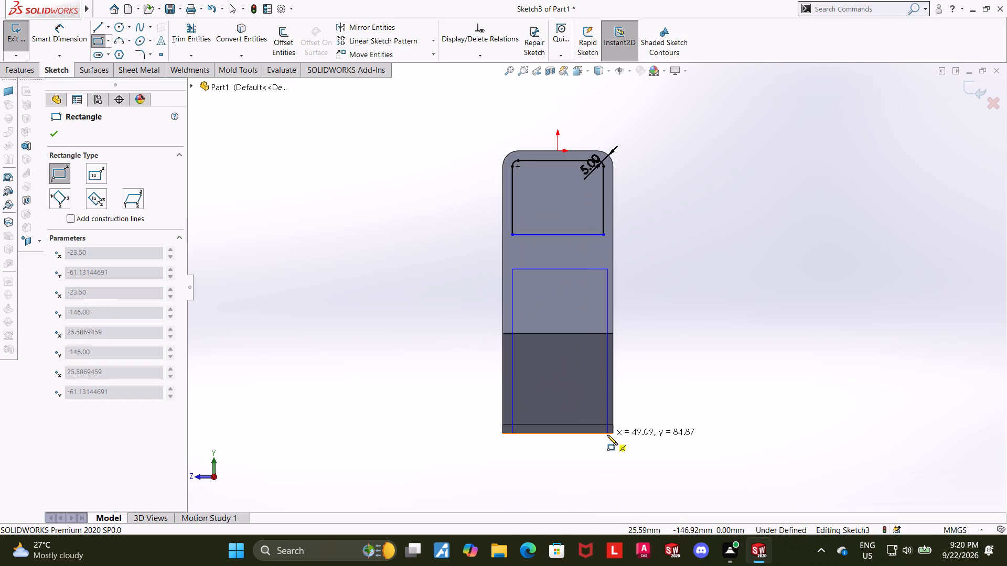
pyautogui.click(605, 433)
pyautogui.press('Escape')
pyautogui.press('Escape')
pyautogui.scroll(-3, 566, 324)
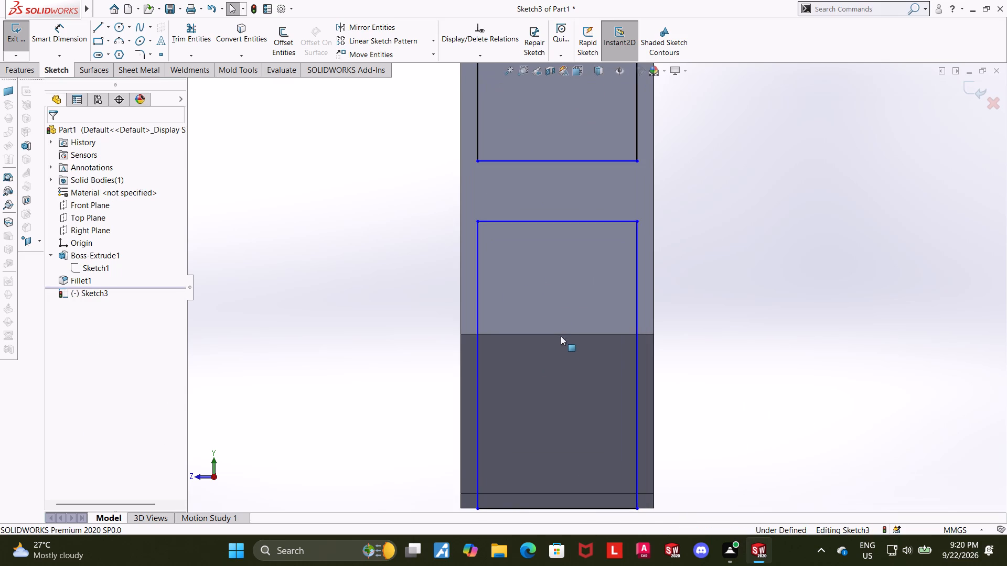
# Check the relations between the rectangle's bottom line and the part's bottom edge.
pyautogui.scroll(1, 562, 353)
pyautogui.click(597, 470)
pyautogui.scroll(-5, 646, 463)
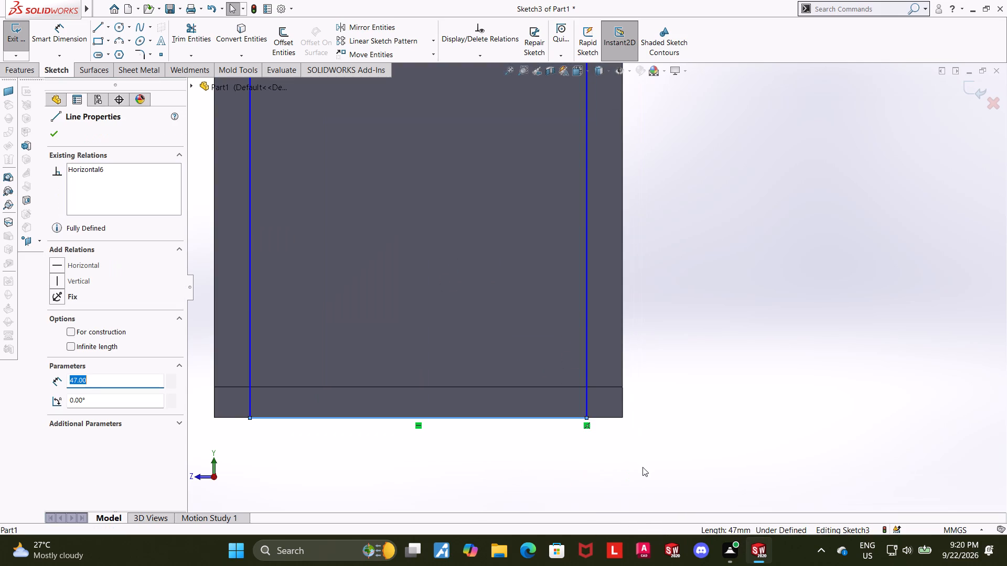
pyautogui.keyDown('ctrl'); pyautogui.click(610, 419); pyautogui.keyUp('ctrl')
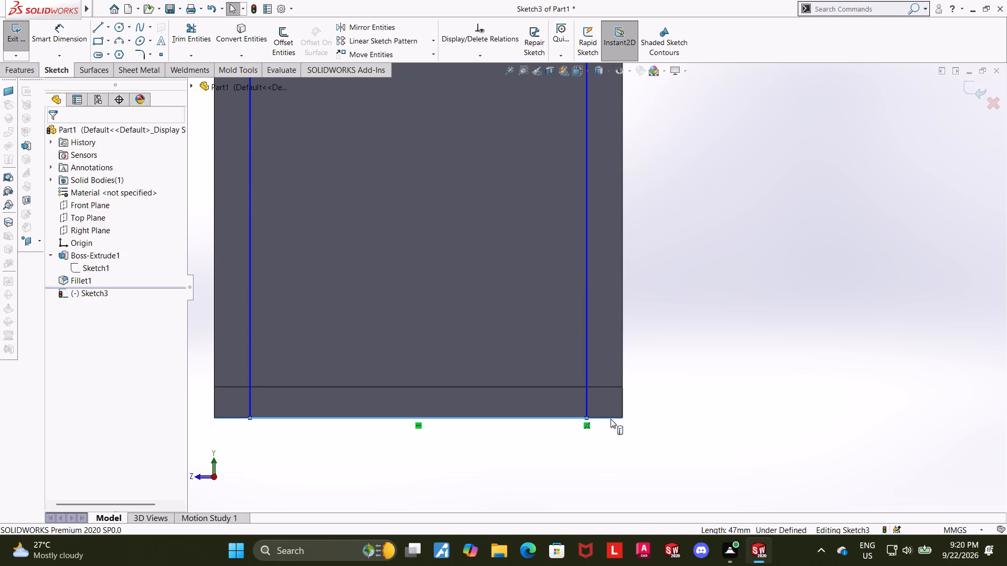
pyautogui.click(53, 319)
pyautogui.scroll(4, 124, 322)
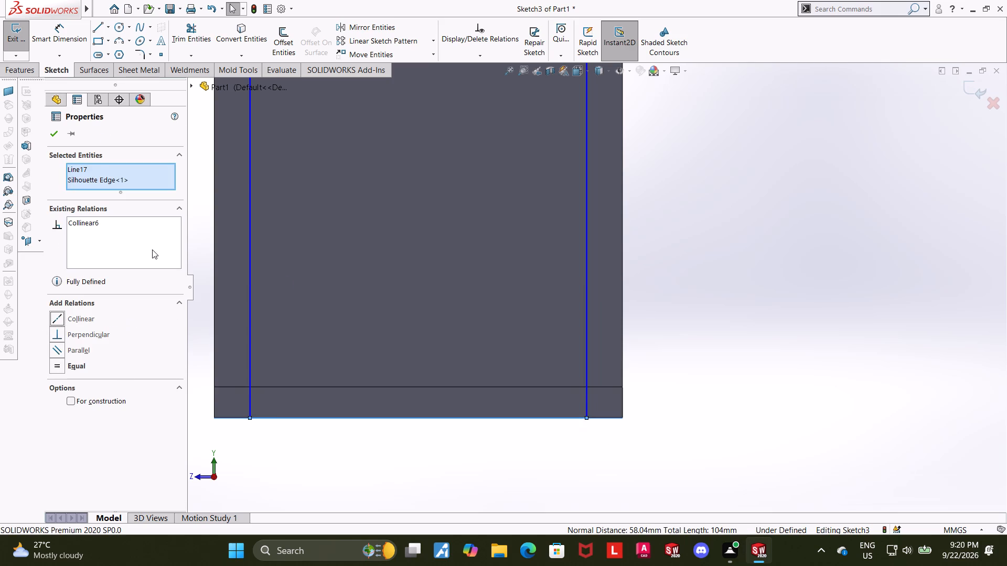
pyautogui.scroll(2, 286, 275)
pyautogui.click(58, 138)
# Examine how the rectangle's bottom line meets the part's bottom edge near both lower corners.
pyautogui.scroll(5, 657, 287)
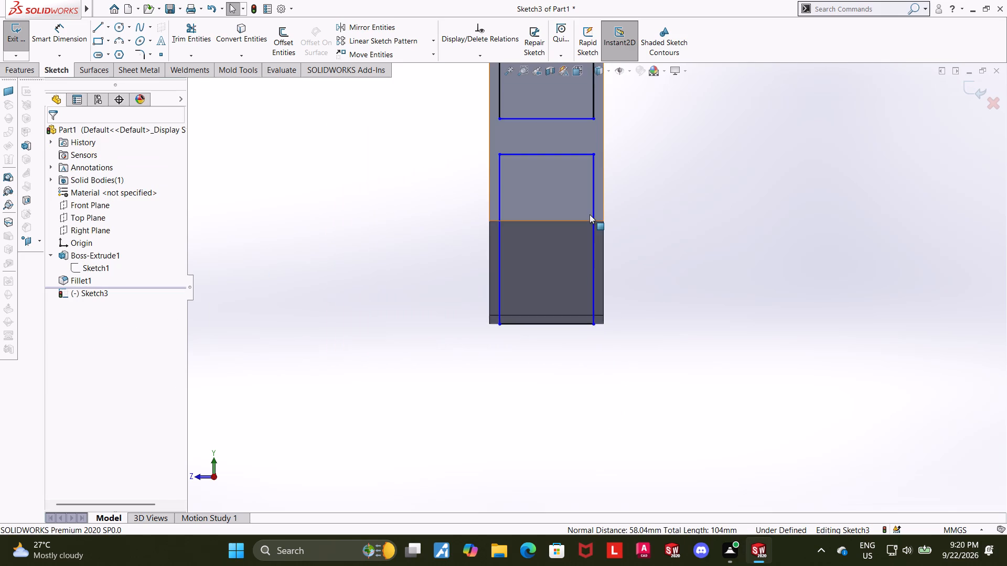
pyautogui.scroll(-3, 589, 214)
pyautogui.click(720, 314)
pyautogui.scroll(-2, 497, 409)
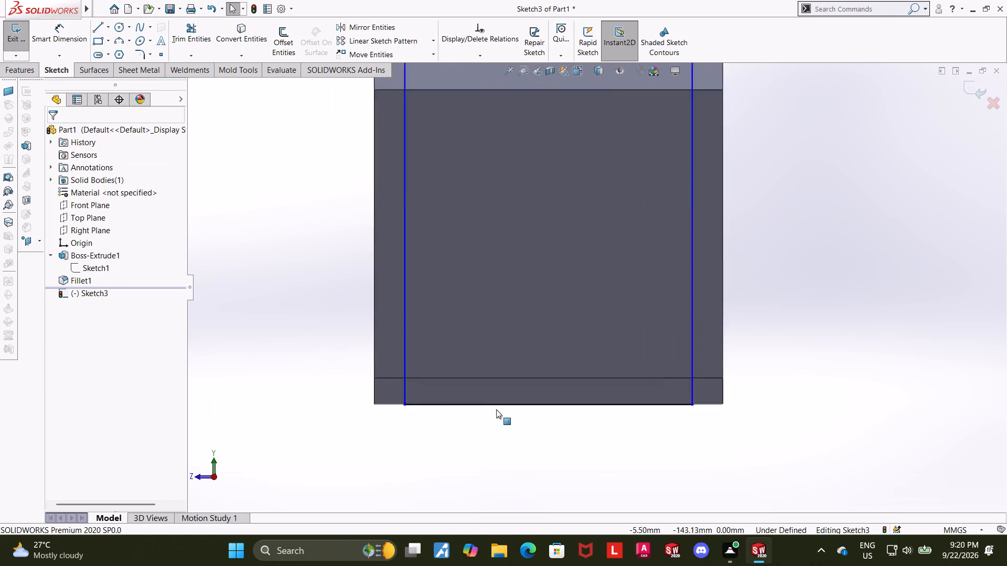
pyautogui.scroll(-3, 496, 409)
pyautogui.scroll(-6, 348, 386)
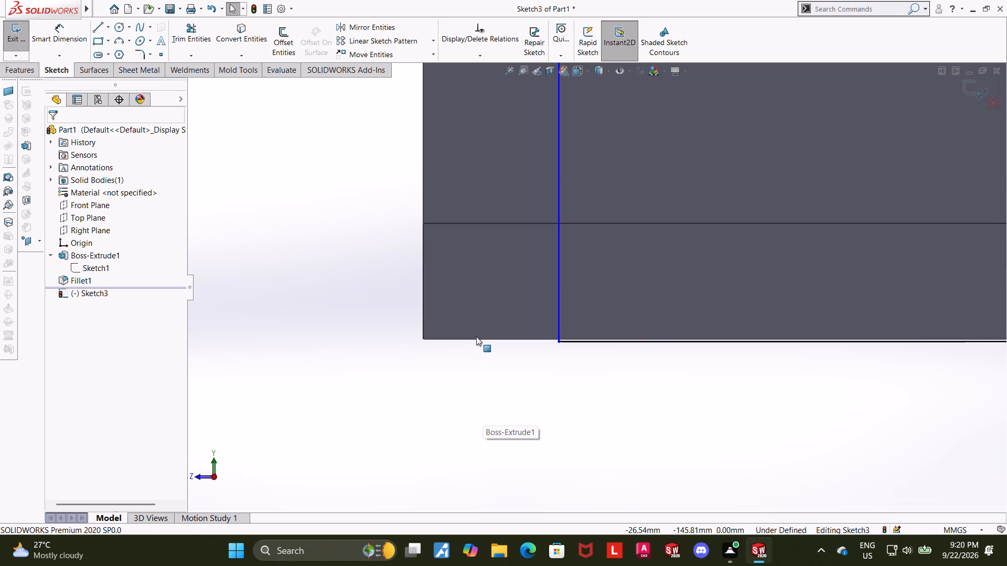
pyautogui.scroll(11, 520, 347)
pyautogui.press('Escape')
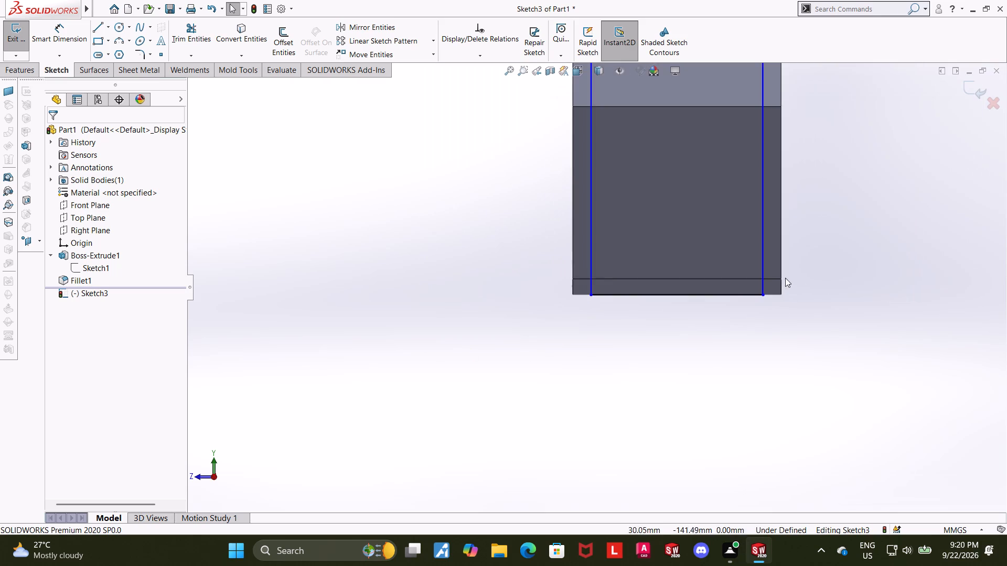
pyautogui.scroll(-8, 767, 280)
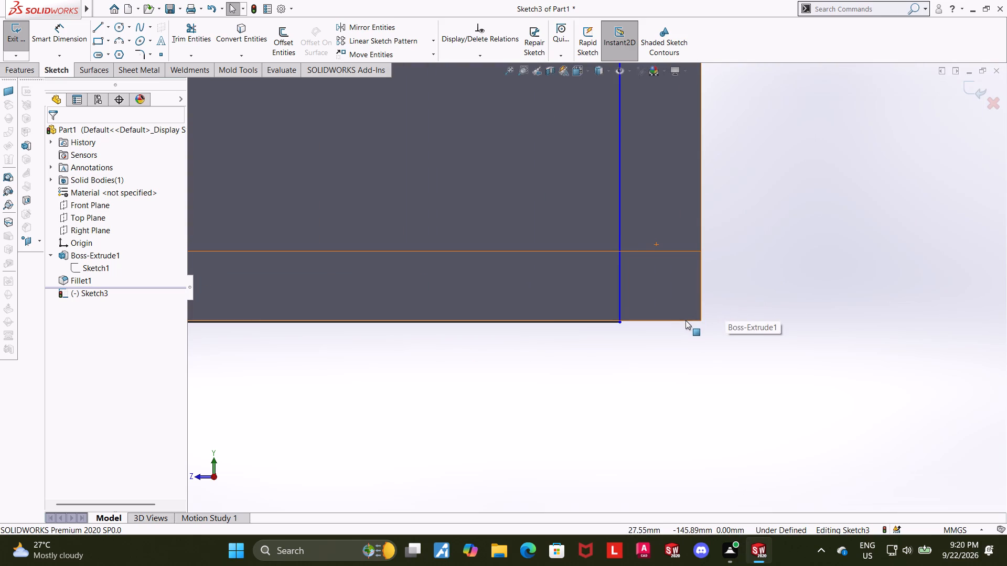
pyautogui.click(685, 321)
pyautogui.scroll(4, 683, 332)
pyautogui.scroll(7, 590, 329)
pyautogui.press('Escape')
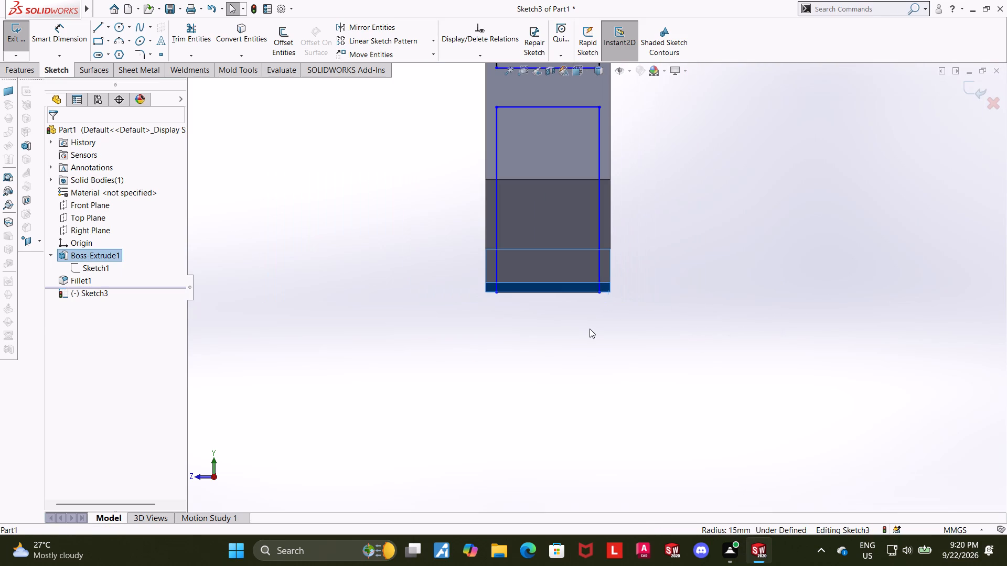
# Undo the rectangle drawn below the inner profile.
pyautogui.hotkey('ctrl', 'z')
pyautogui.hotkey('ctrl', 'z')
# Draw a corner rectangle about 47 mm wide and 91 mm tall, from the part's bottom edge up to just below the inner profile.
pyautogui.scroll(7, 579, 268)
pyautogui.scroll(-4, 600, 259)
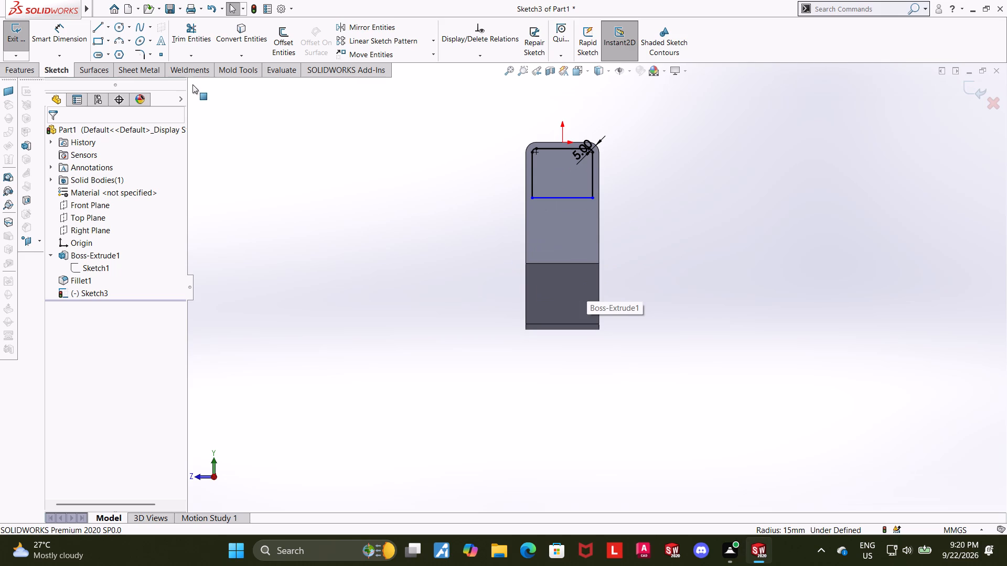
pyautogui.click(101, 42)
pyautogui.scroll(-4, 535, 218)
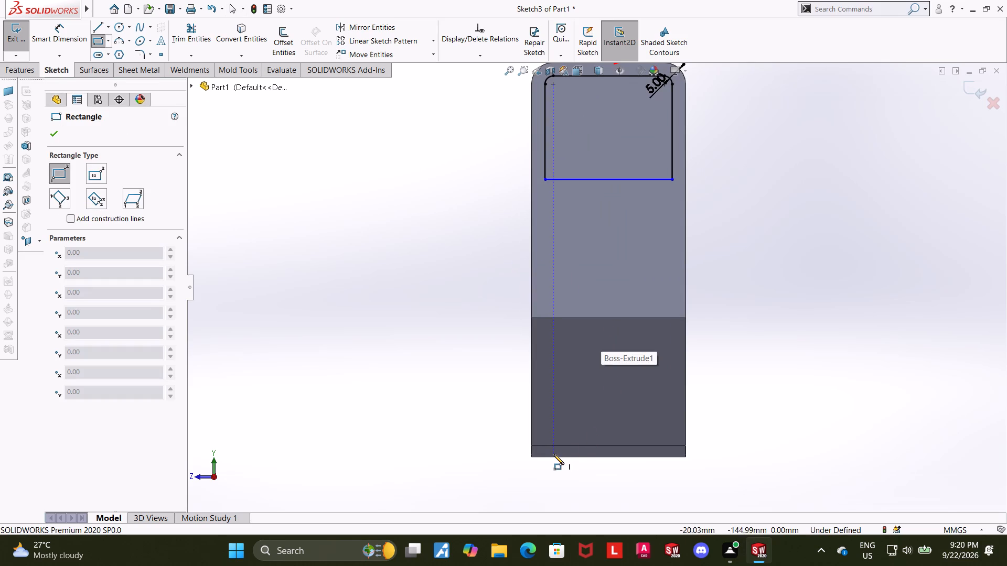
pyautogui.click(547, 454)
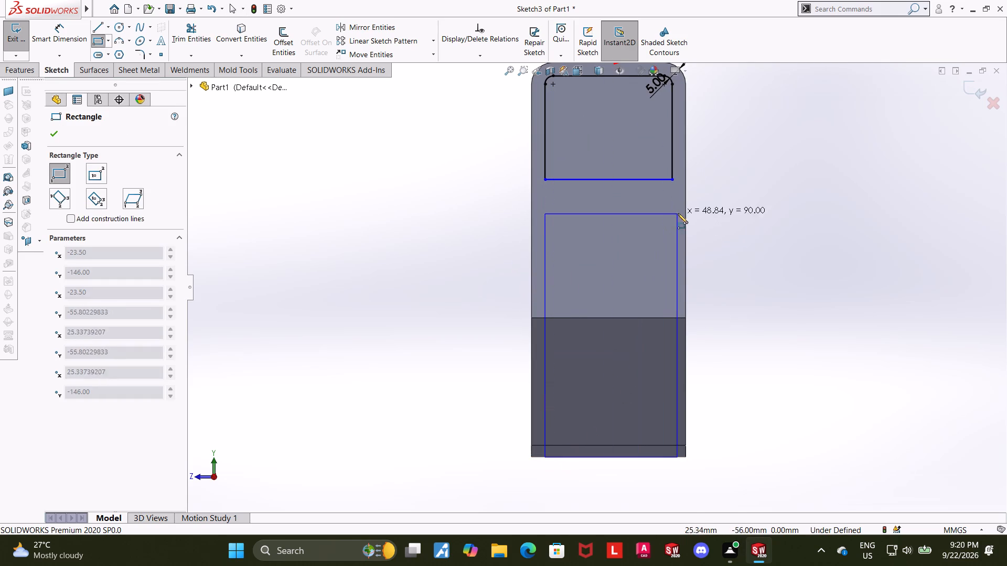
pyautogui.click(670, 211)
pyautogui.press('Escape')
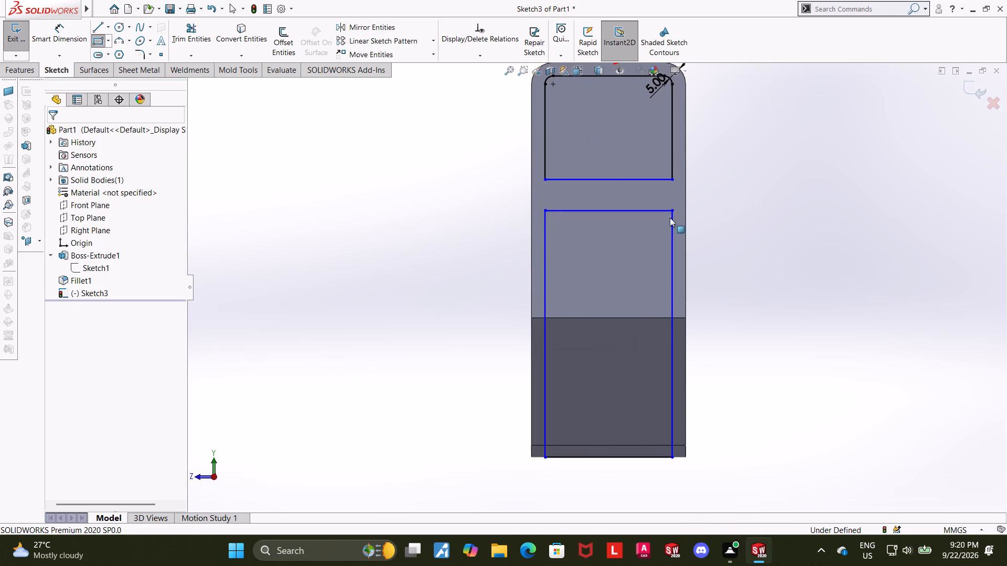
pyautogui.press('Escape')
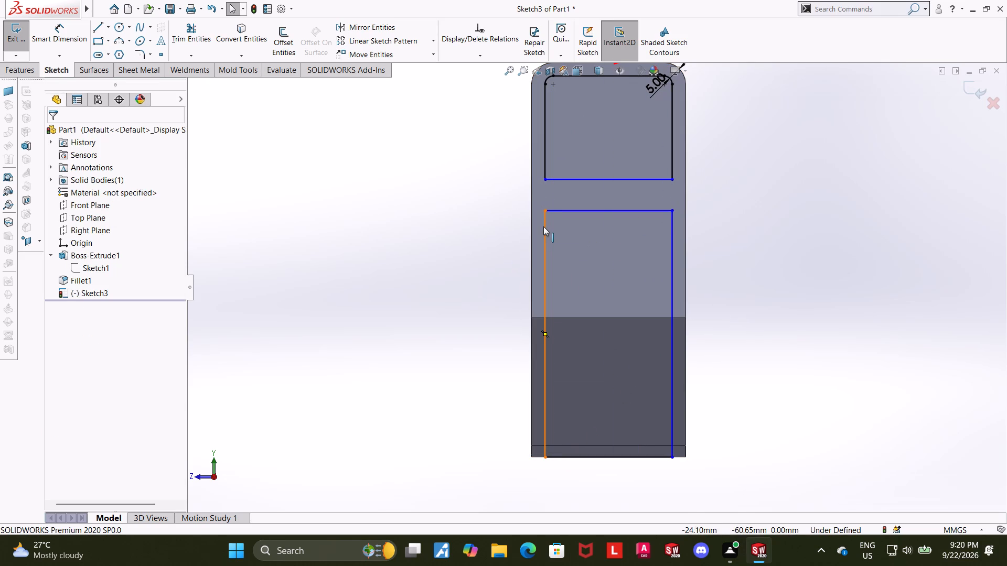
# Make both vertical sides of the rectangle collinear with the corresponding vertical lines of the upper inner profile.
pyautogui.click(543, 226)
pyautogui.keyDown('ctrl'); pyautogui.click(547, 160); pyautogui.keyUp('ctrl')
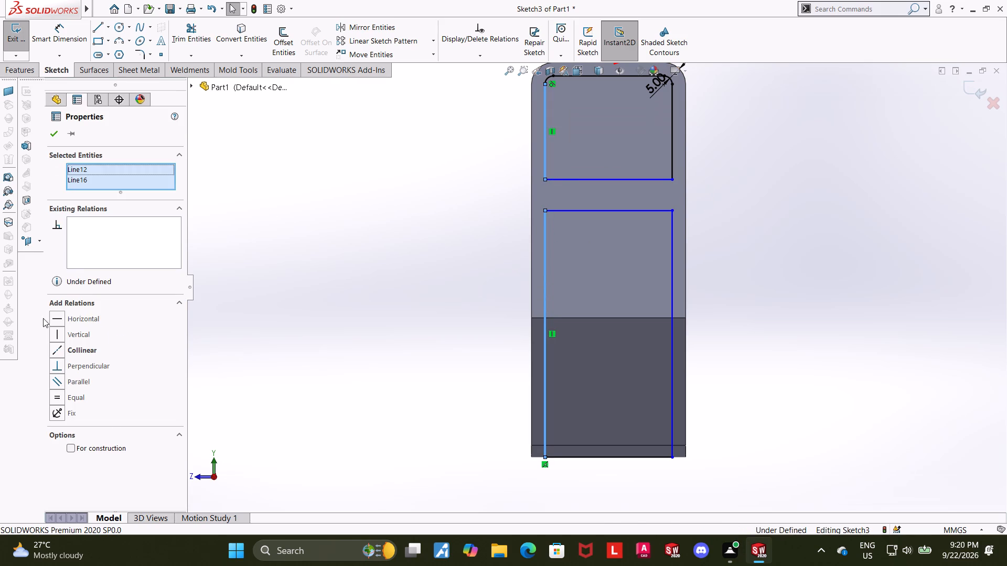
pyautogui.click(59, 349)
pyautogui.click(768, 328)
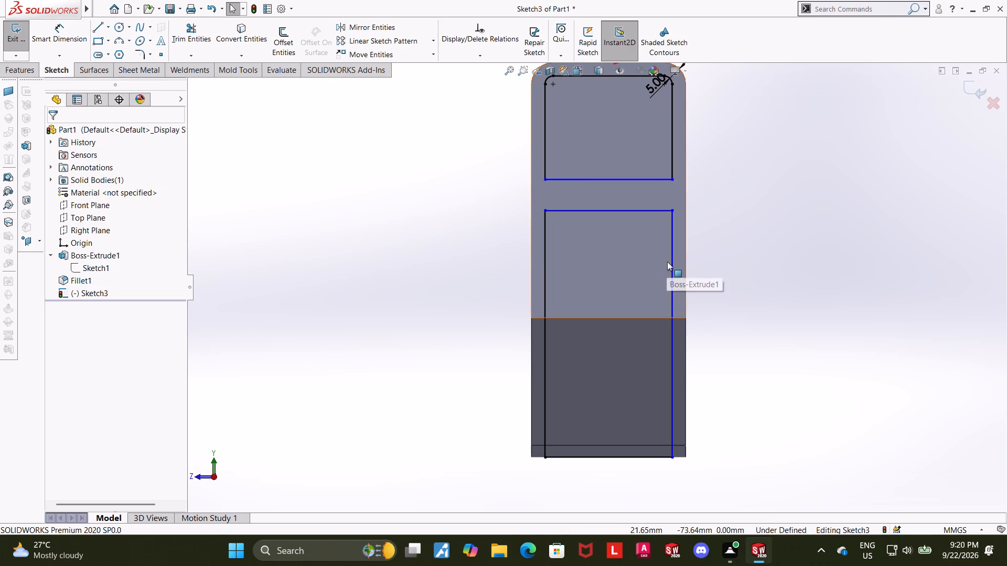
pyautogui.click(671, 261)
pyautogui.keyDown('ctrl'); pyautogui.click(672, 154); pyautogui.keyUp('ctrl')
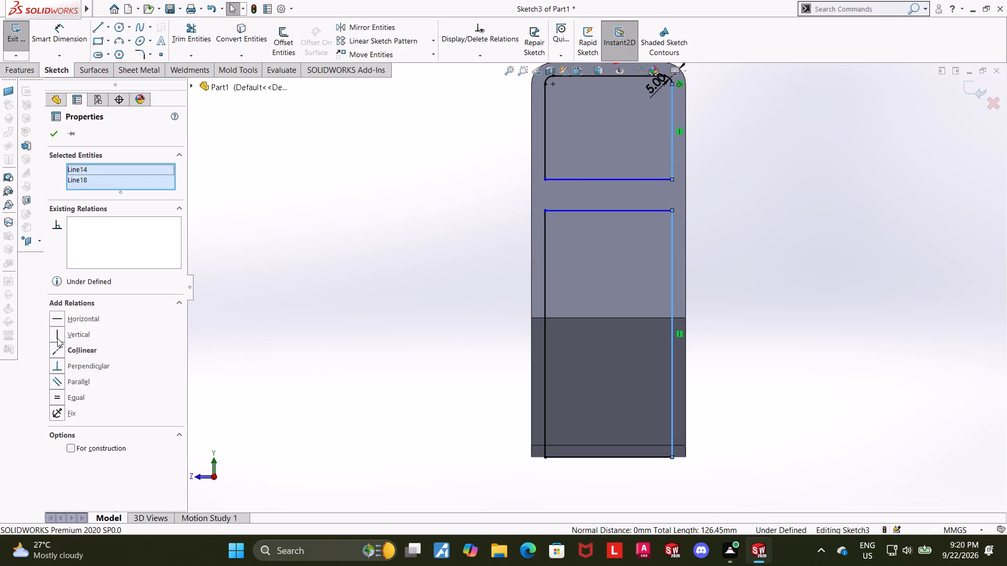
pyautogui.click(58, 349)
pyautogui.click(52, 139)
pyautogui.click(972, 309)
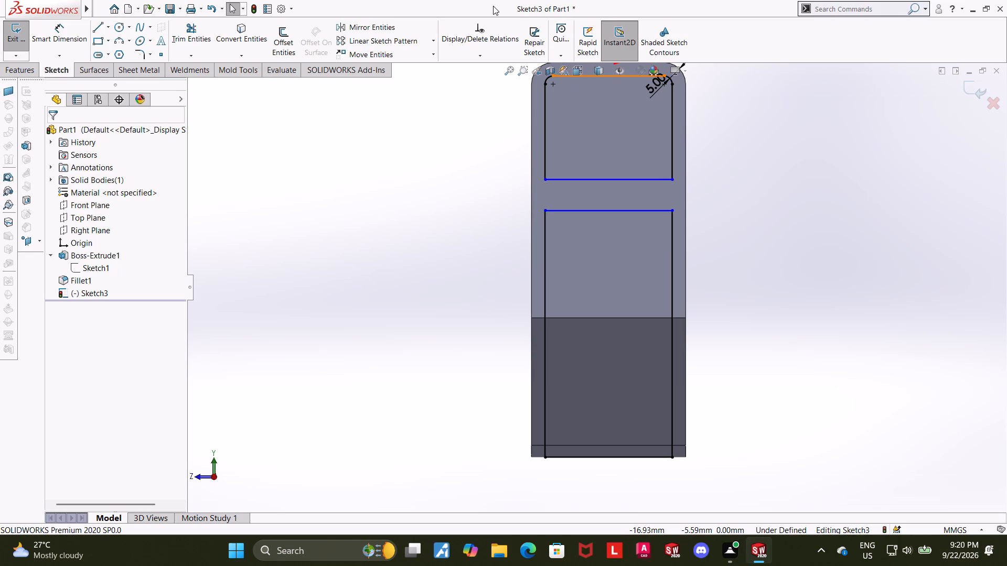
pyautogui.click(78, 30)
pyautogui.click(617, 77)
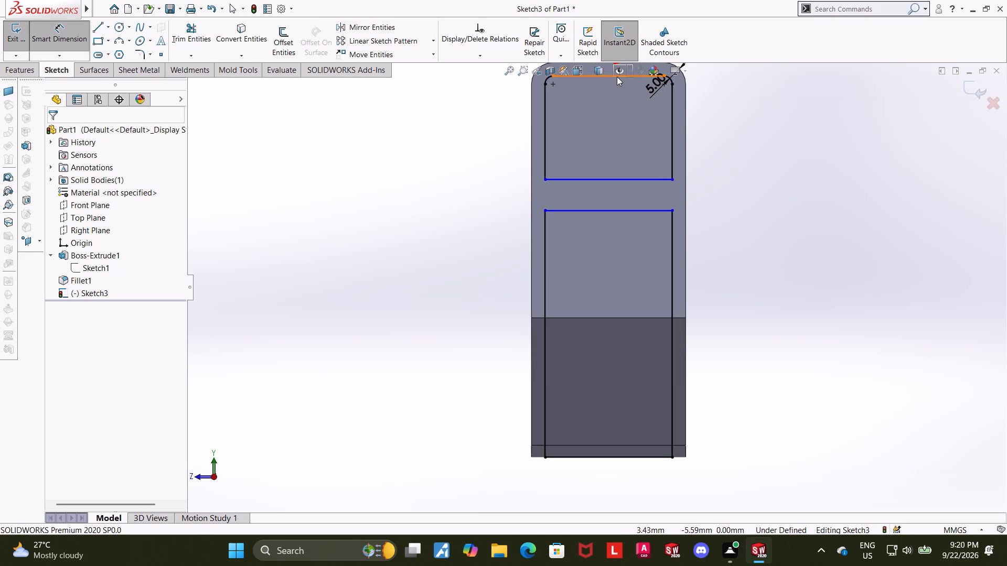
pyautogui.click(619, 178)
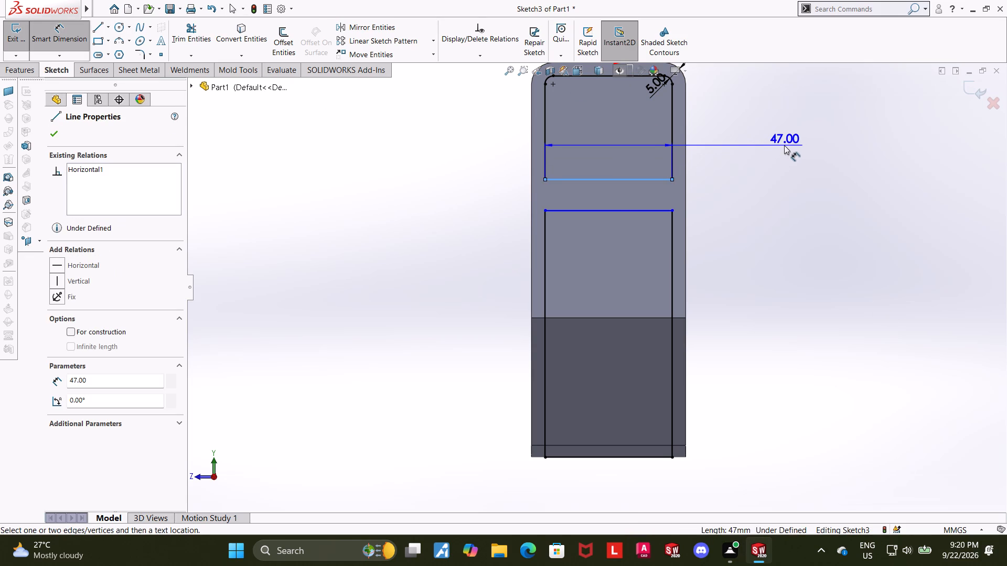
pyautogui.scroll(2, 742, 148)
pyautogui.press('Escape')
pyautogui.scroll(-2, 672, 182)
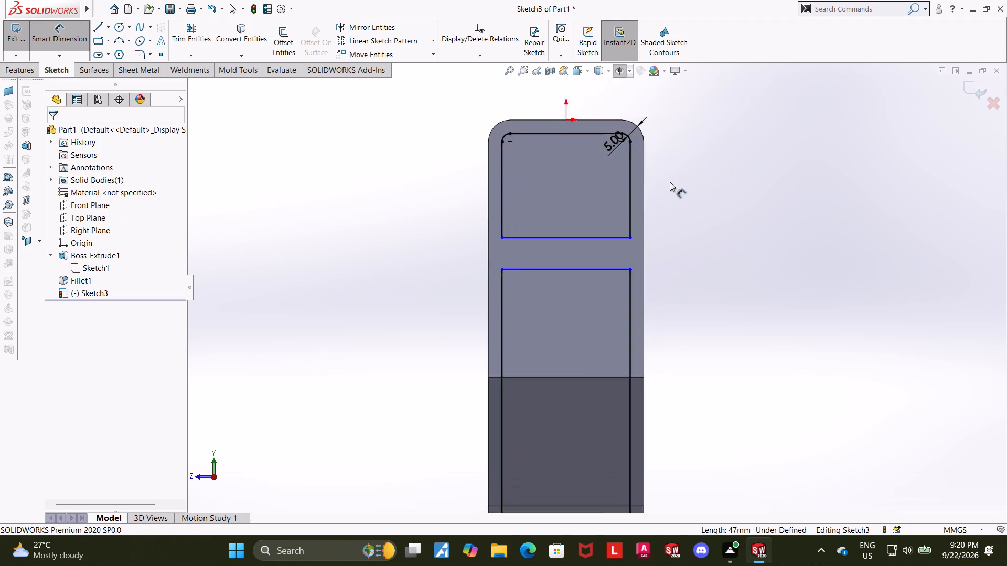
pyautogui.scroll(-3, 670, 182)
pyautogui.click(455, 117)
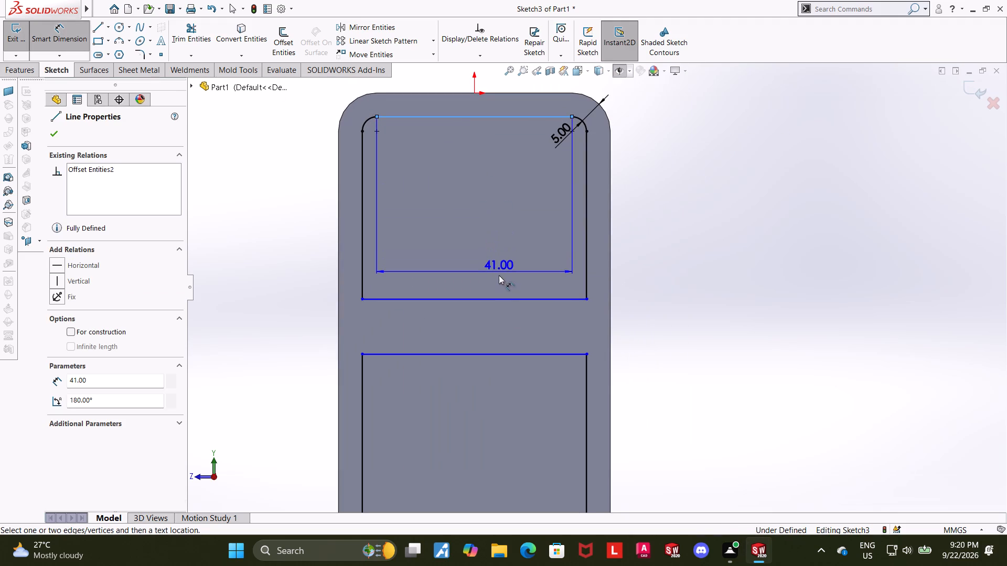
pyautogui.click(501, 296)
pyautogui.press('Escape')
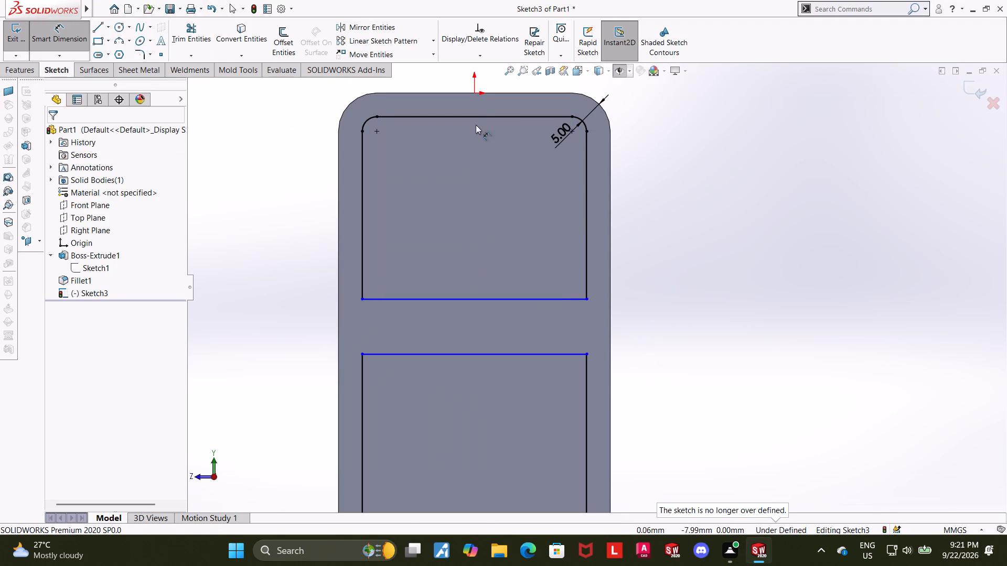
# Dimension the distance between the upper profile's top and bottom lines as 23 mm.
pyautogui.click(475, 115)
pyautogui.click(492, 297)
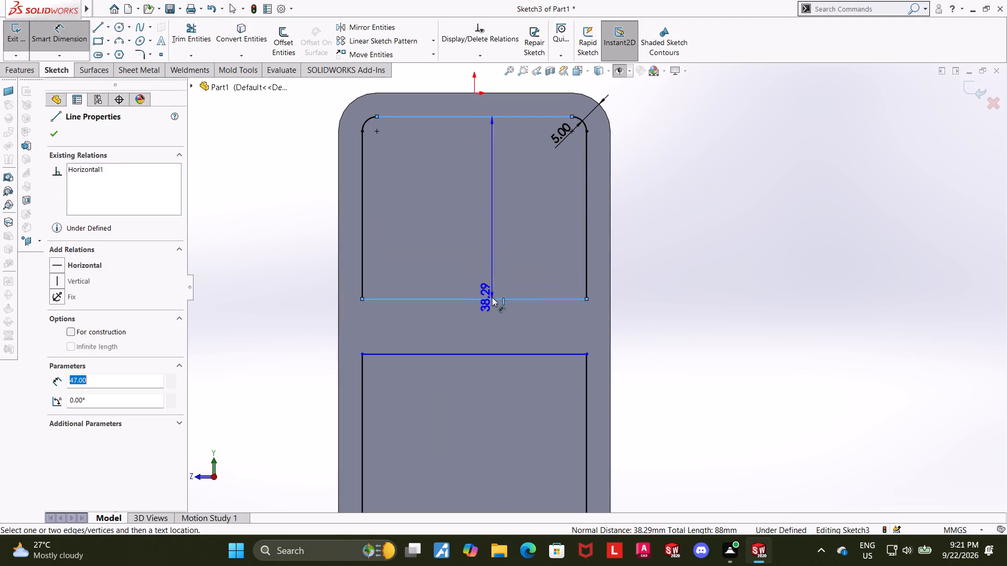
pyautogui.click(704, 241)
pyautogui.write('23')
pyautogui.press('Return')
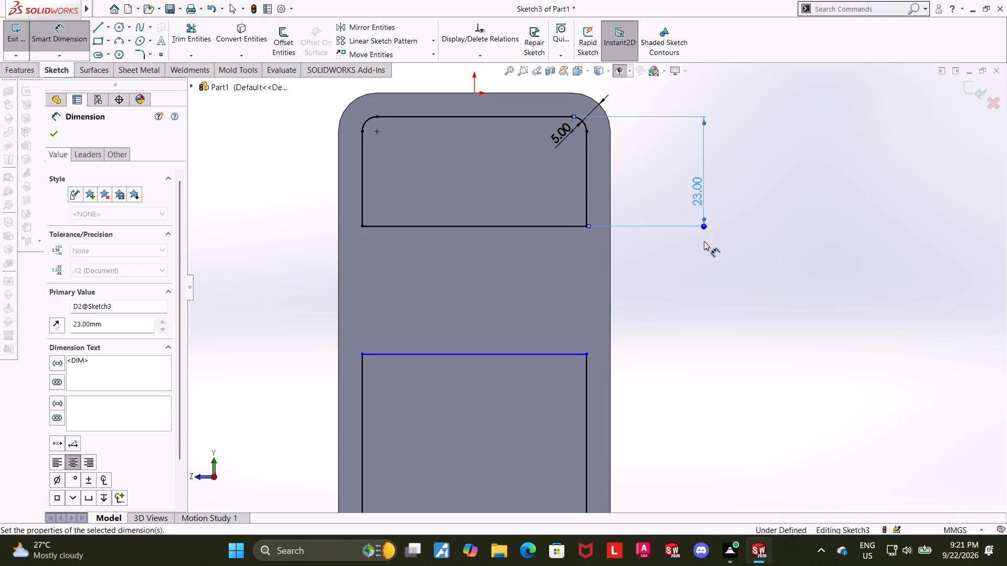
pyautogui.press('Escape')
# Dimension the gap between the upper profile's bottom line and the lower rectangle's top line as 5 mm.
pyautogui.scroll(5, 541, 309)
pyautogui.scroll(-1, 554, 298)
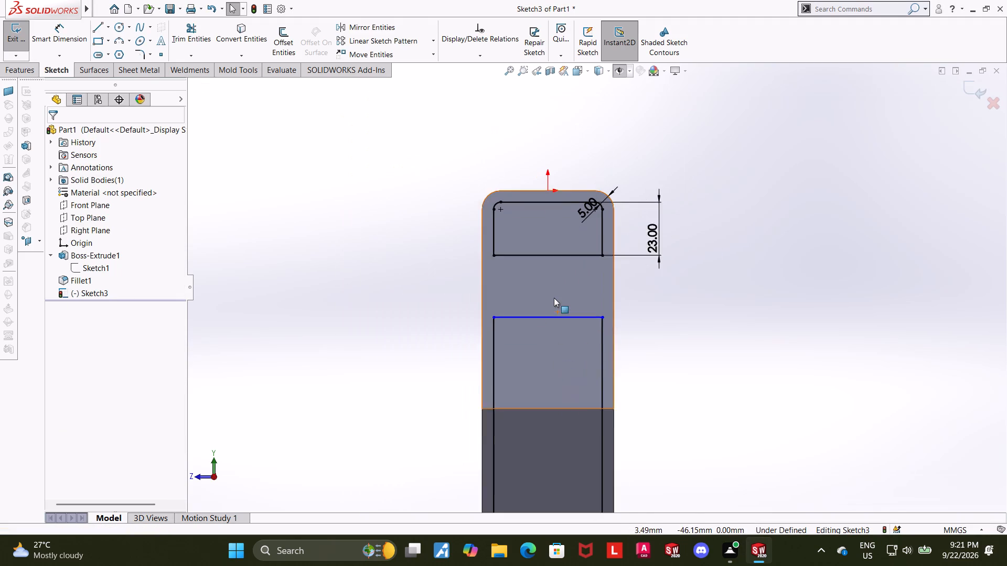
pyautogui.scroll(-1, 554, 298)
pyautogui.click(78, 31)
pyautogui.click(546, 245)
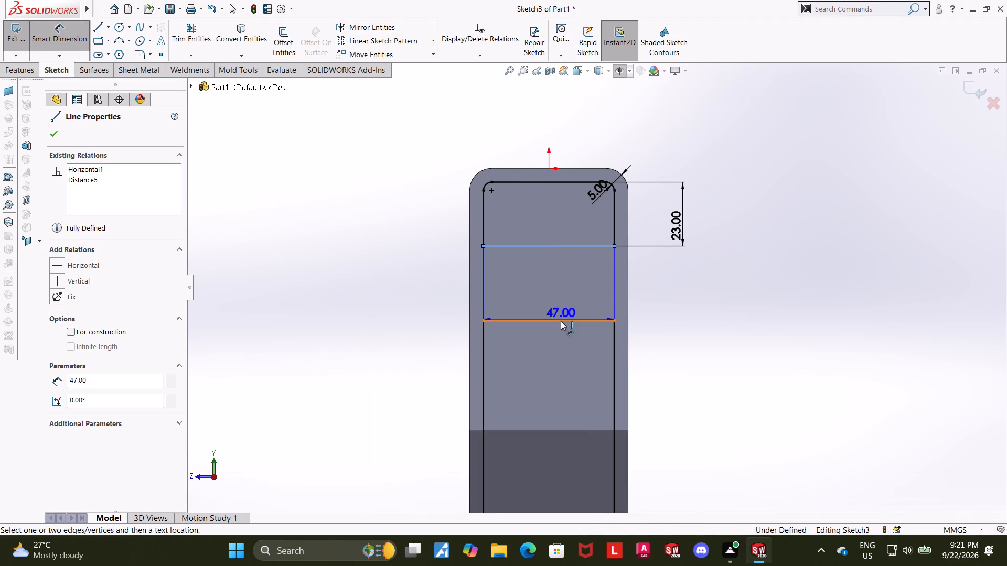
pyautogui.click(561, 320)
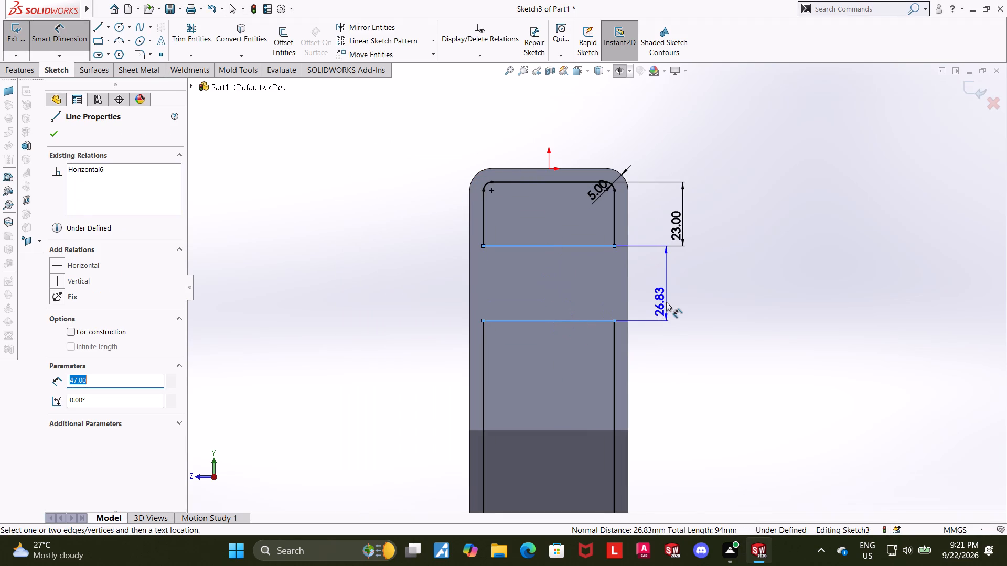
pyautogui.click(666, 302)
pyautogui.press('5')
pyautogui.press('Return')
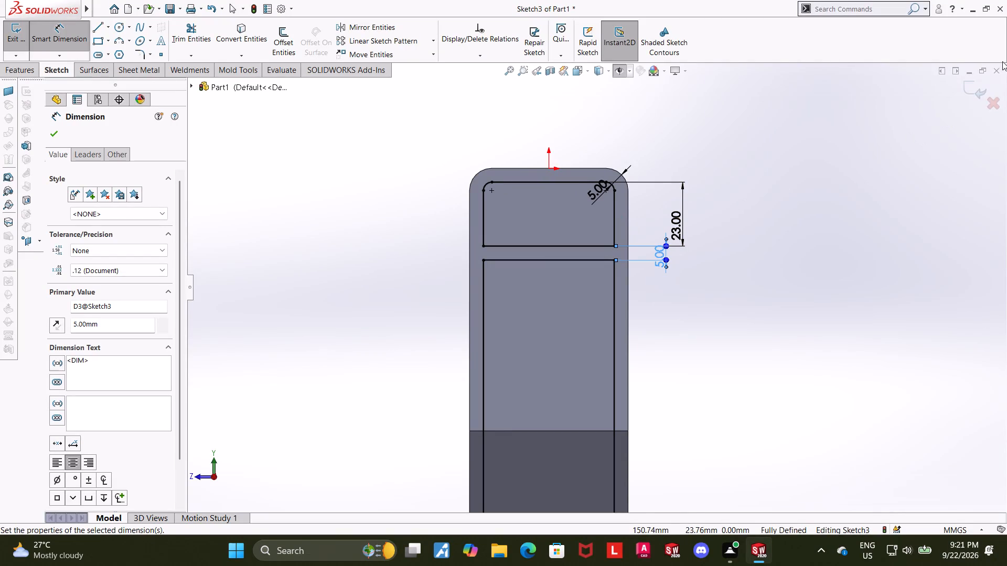
# Exit the finished side-face sketch.
pyautogui.click(971, 95)
pyautogui.moveTo(744, 208); pyautogui.dragTo(759, 210, button='middle')
pyautogui.moveTo(760, 213); pyautogui.dragTo(768, 215, button='middle')
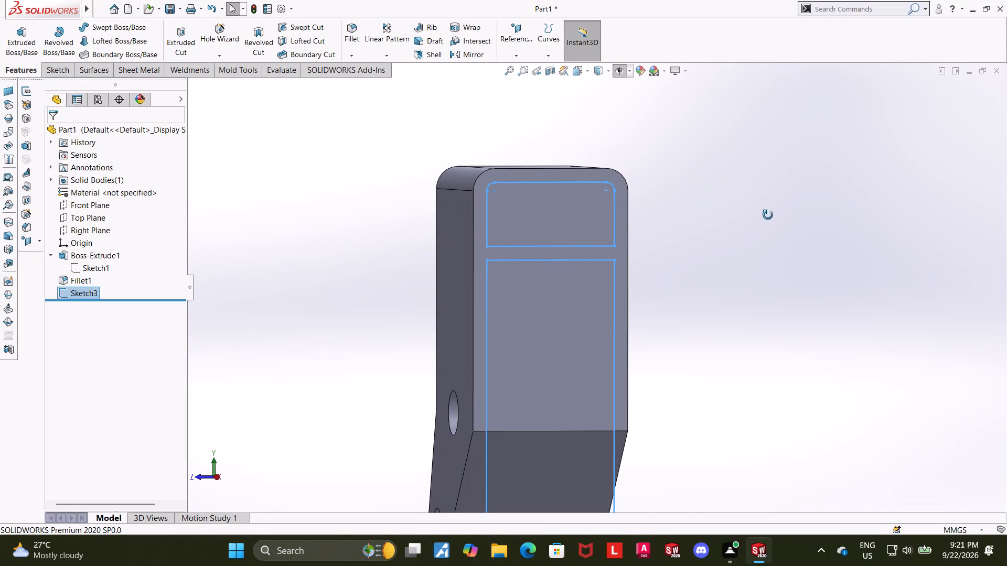
# Cut both side-face pocket profiles Through All with an Extruded Cut from the sketch plane.
pyautogui.moveTo(768, 215); pyautogui.dragTo(773, 215, button='middle')
pyautogui.click(190, 40)
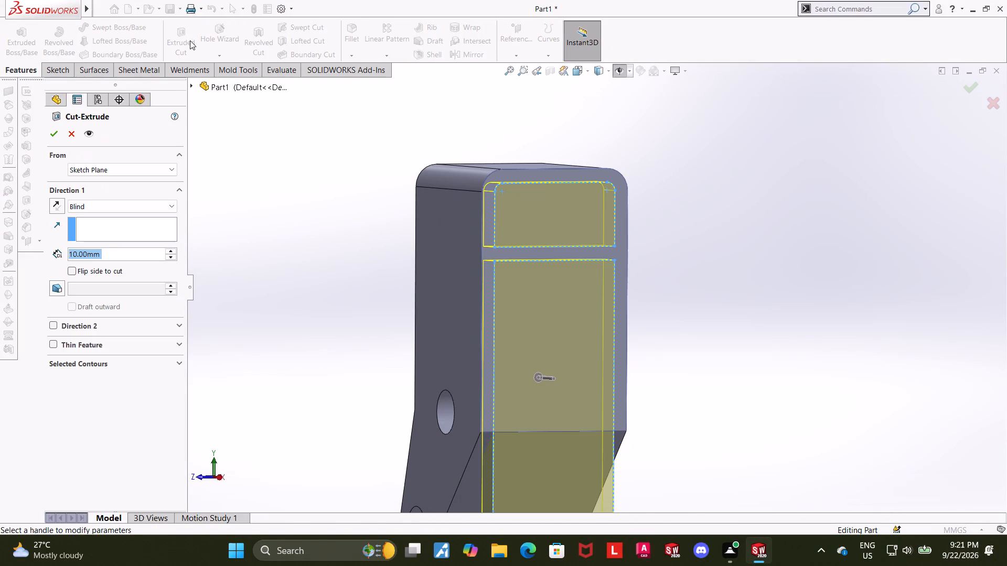
pyautogui.moveTo(657, 218); pyautogui.dragTo(685, 221, button='middle')
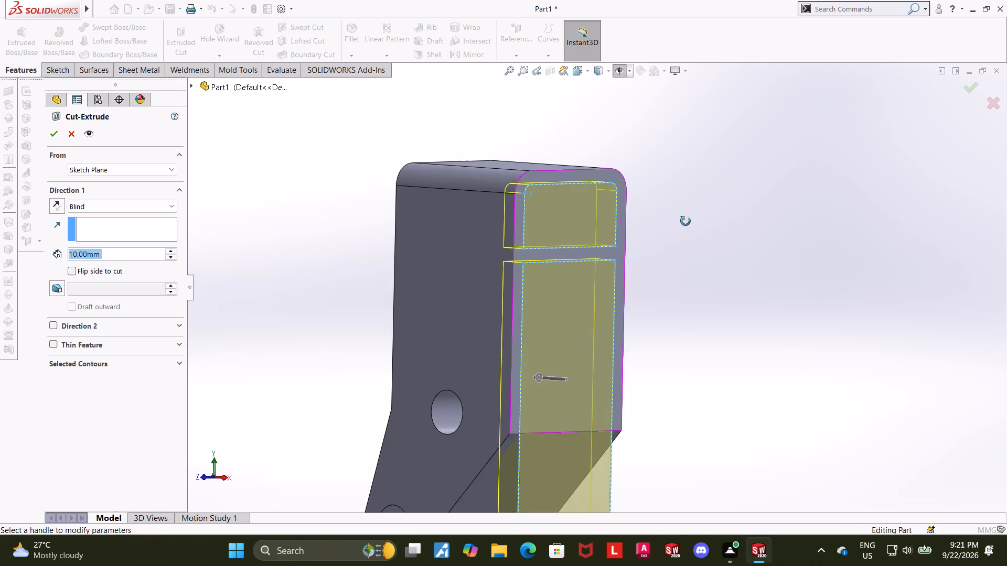
pyautogui.moveTo(685, 221); pyautogui.dragTo(686, 221, button='middle')
pyautogui.click(93, 167)
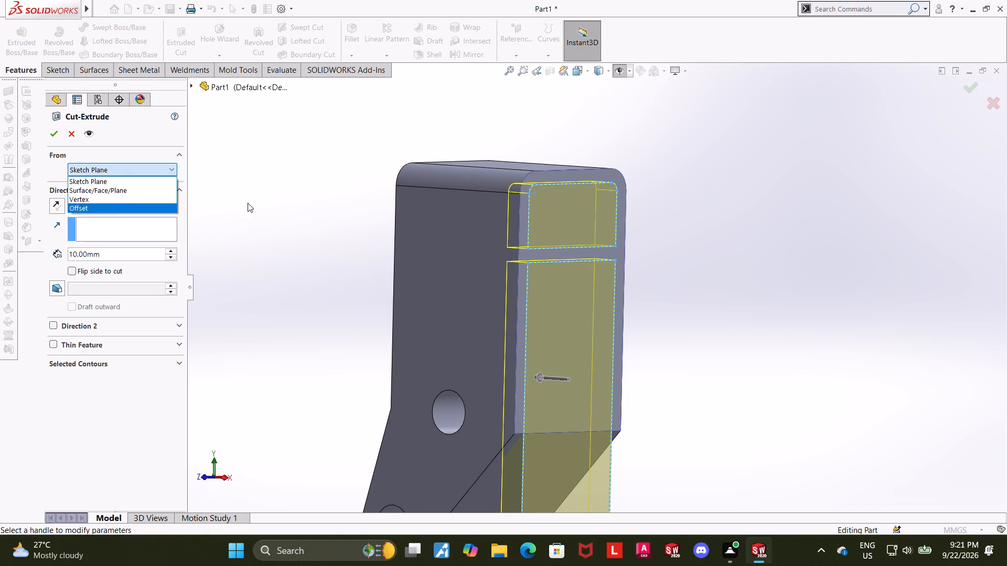
pyautogui.click(292, 195)
pyautogui.click(103, 205)
pyautogui.click(90, 226)
pyautogui.click(53, 130)
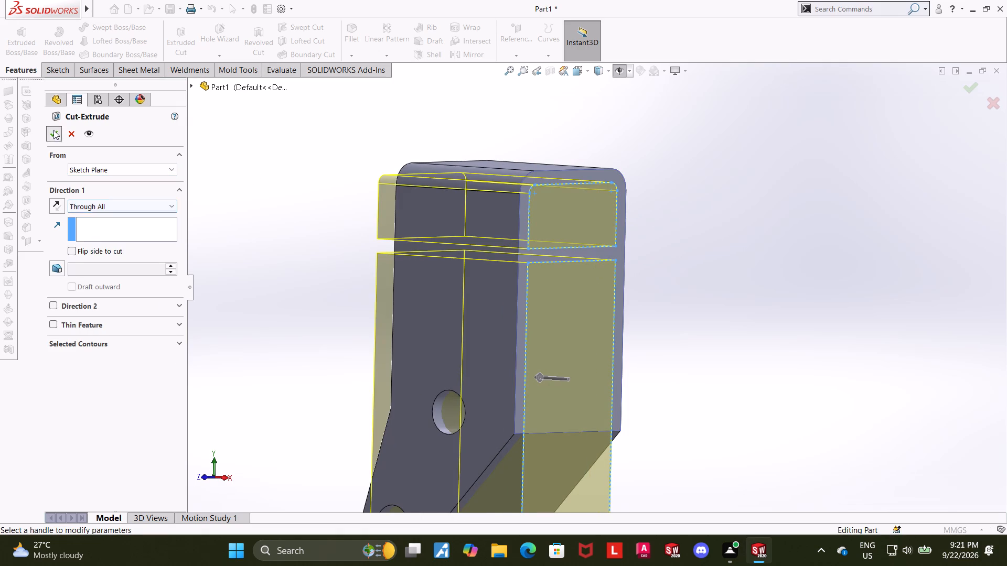
pyautogui.click(948, 290)
# Sketch a circle of about 17 mm radius on the part's flat top face, centred level with the origin.
pyautogui.scroll(2, 781, 300)
pyautogui.moveTo(749, 298); pyautogui.dragTo(799, 301, button='middle')
pyautogui.moveTo(772, 311); pyautogui.dragTo(729, 453, button='middle')
pyautogui.click(554, 279)
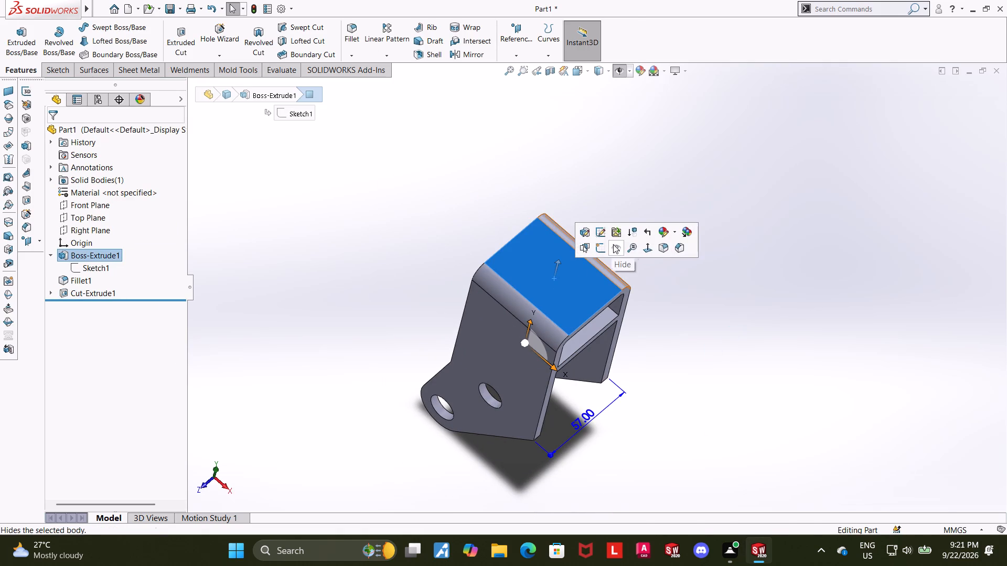
pyautogui.click(598, 247)
pyautogui.click(60, 310)
pyautogui.click(90, 293)
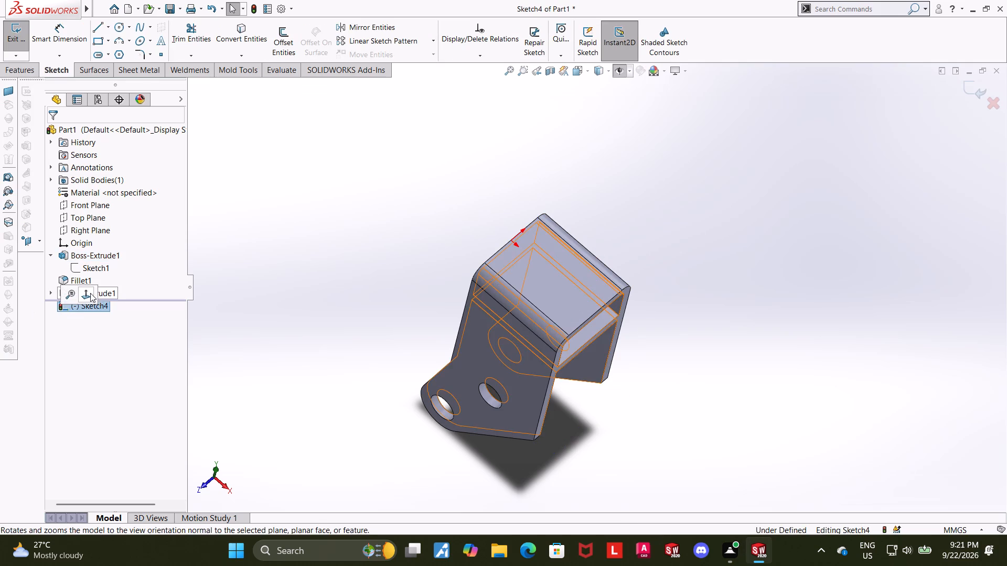
pyautogui.click(121, 29)
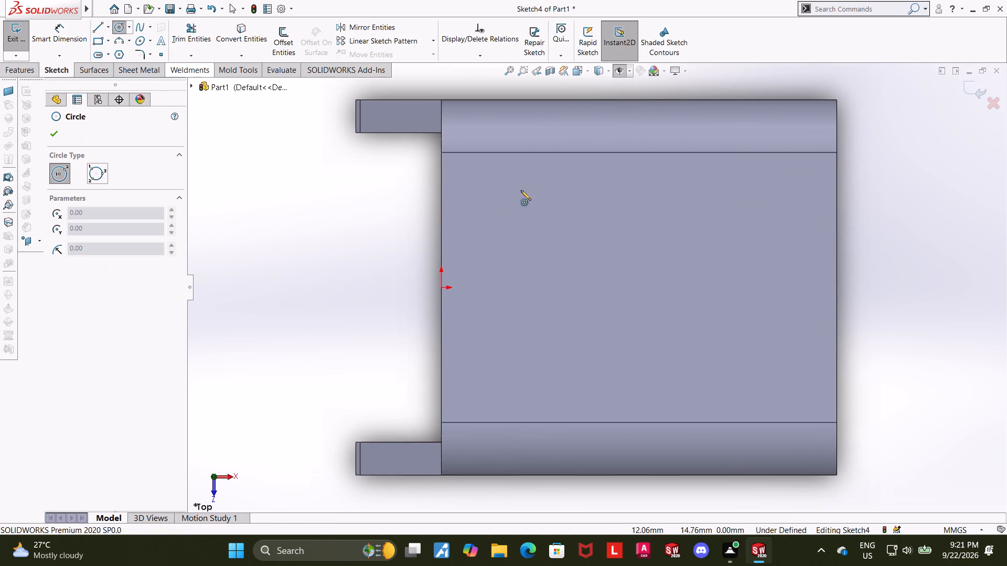
pyautogui.click(651, 289)
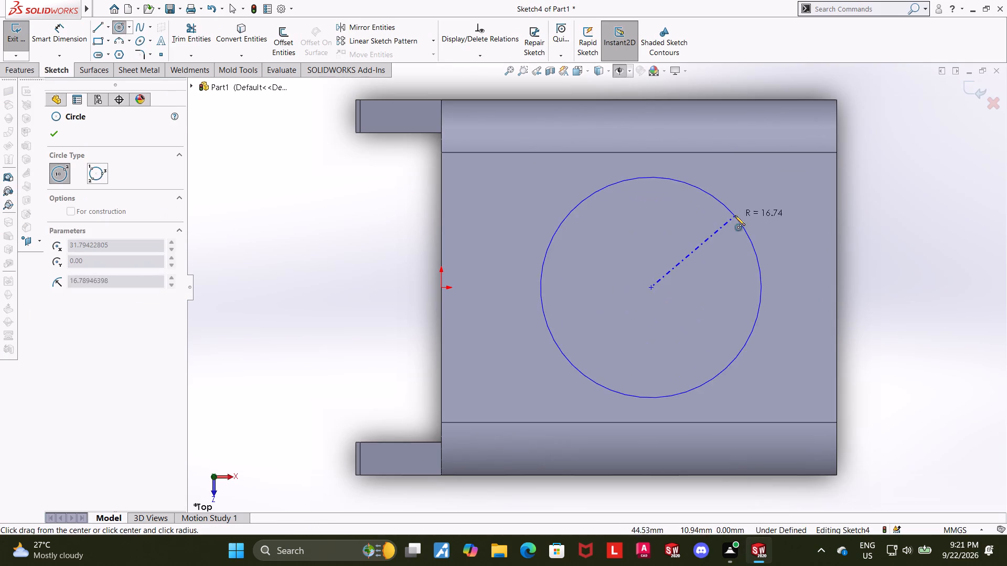
pyautogui.click(735, 215)
pyautogui.press('Escape')
pyautogui.press('Escape')
pyautogui.press('Escape')
# Dimension the circle's diameter as 27 mm.
pyautogui.click(63, 36)
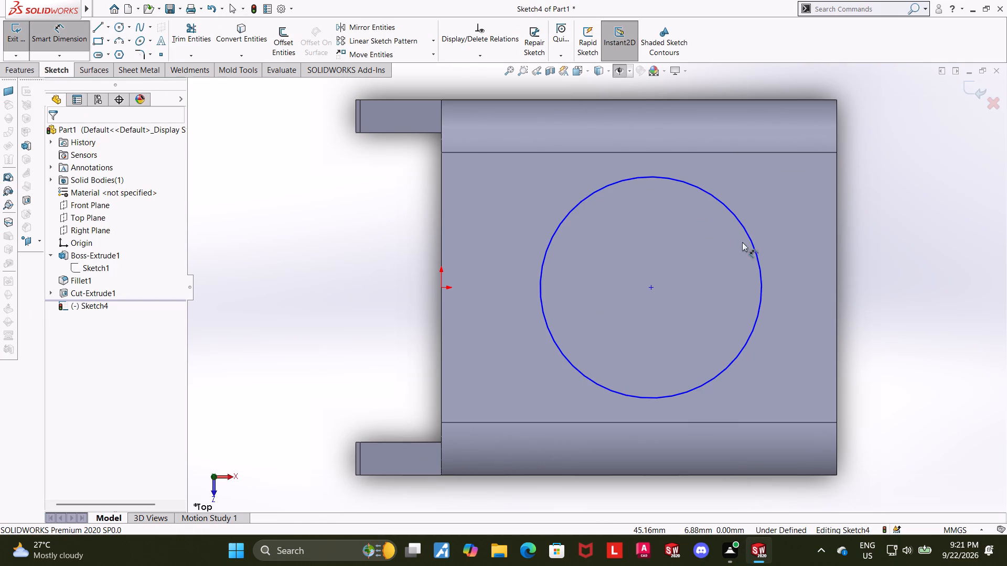
pyautogui.click(754, 255)
pyautogui.click(779, 223)
pyautogui.write('27')
pyautogui.press('Return')
pyautogui.press('Escape')
pyautogui.press('Escape')
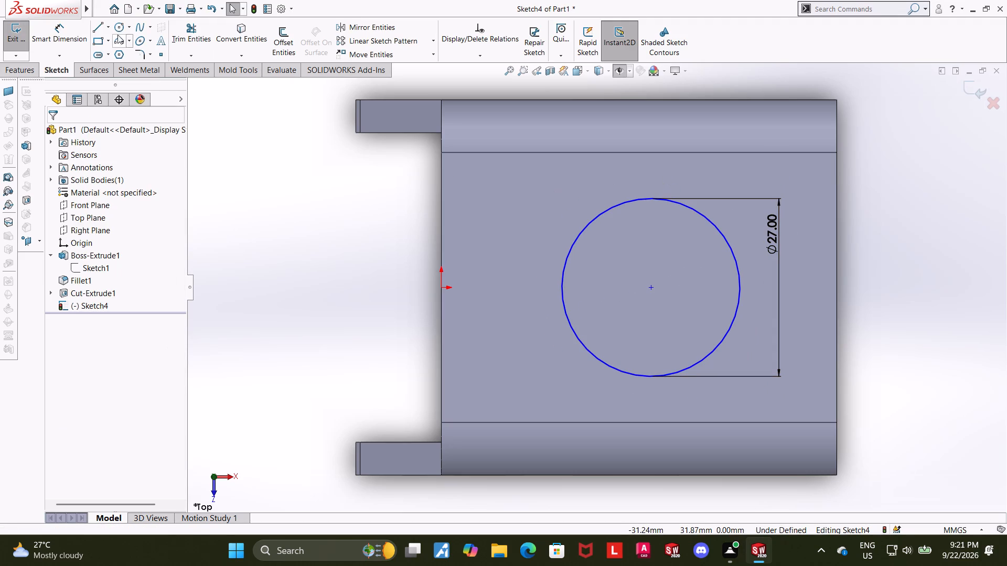
# Dimension the distance from the circle's centre to the top face's edge through the origin as 30 mm.
pyautogui.click(70, 29)
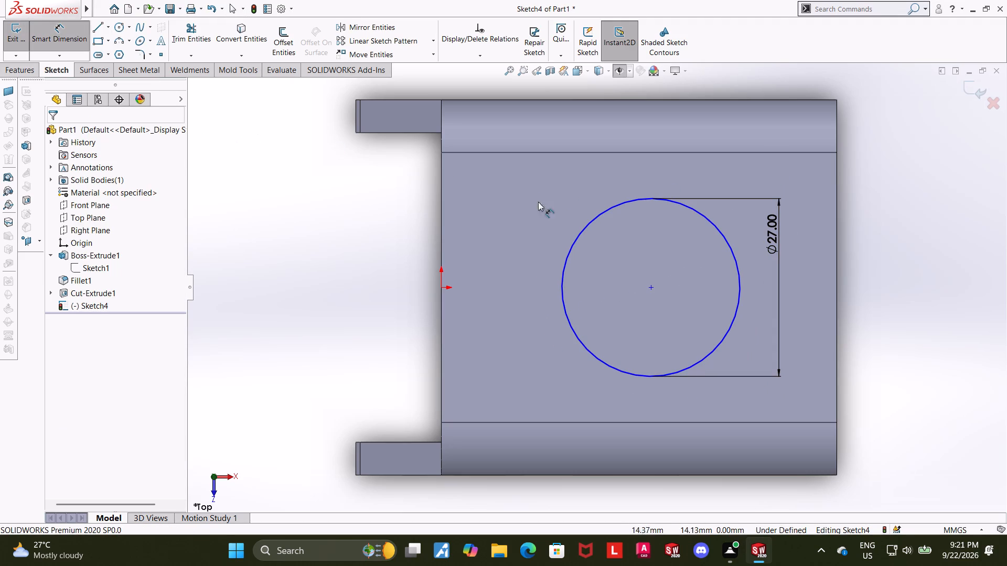
pyautogui.click(652, 289)
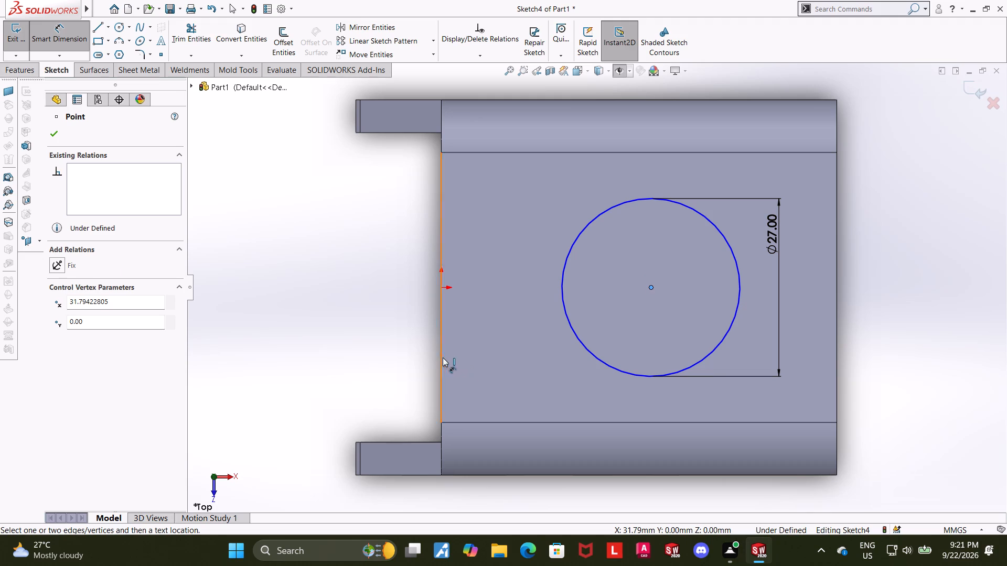
pyautogui.click(441, 360)
pyautogui.click(524, 344)
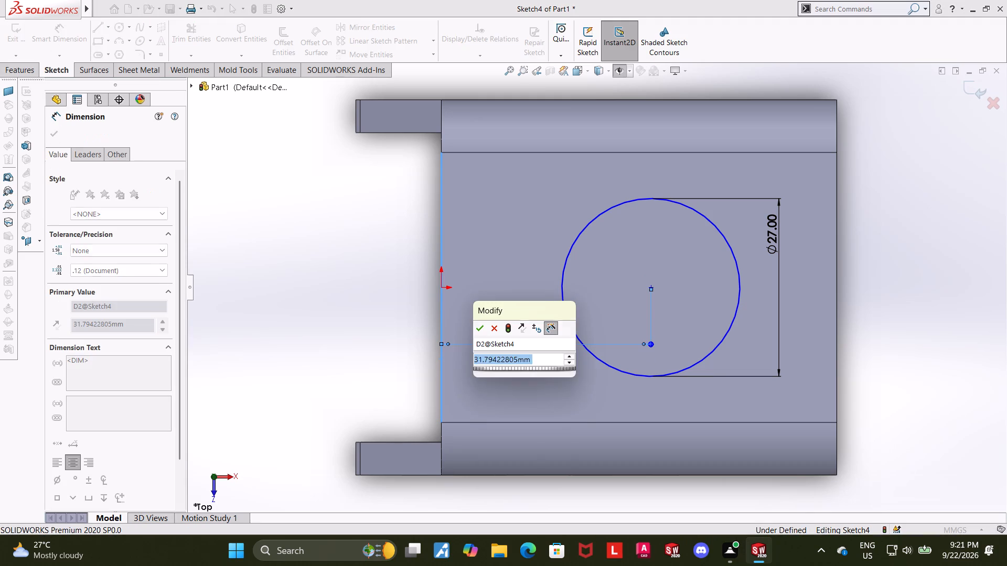
pyautogui.write('30')
pyautogui.press('Return')
pyautogui.press('Escape')
pyautogui.press('Escape')
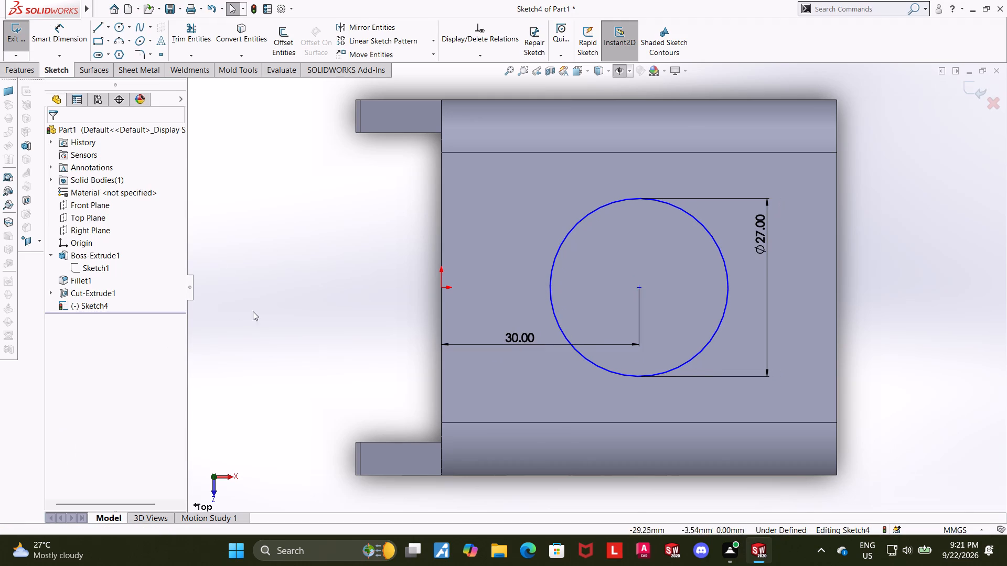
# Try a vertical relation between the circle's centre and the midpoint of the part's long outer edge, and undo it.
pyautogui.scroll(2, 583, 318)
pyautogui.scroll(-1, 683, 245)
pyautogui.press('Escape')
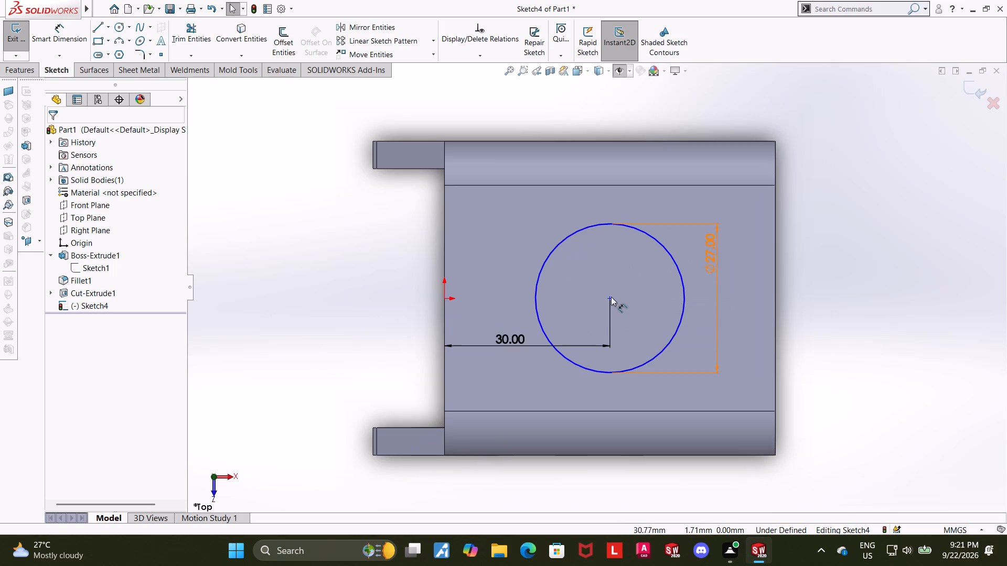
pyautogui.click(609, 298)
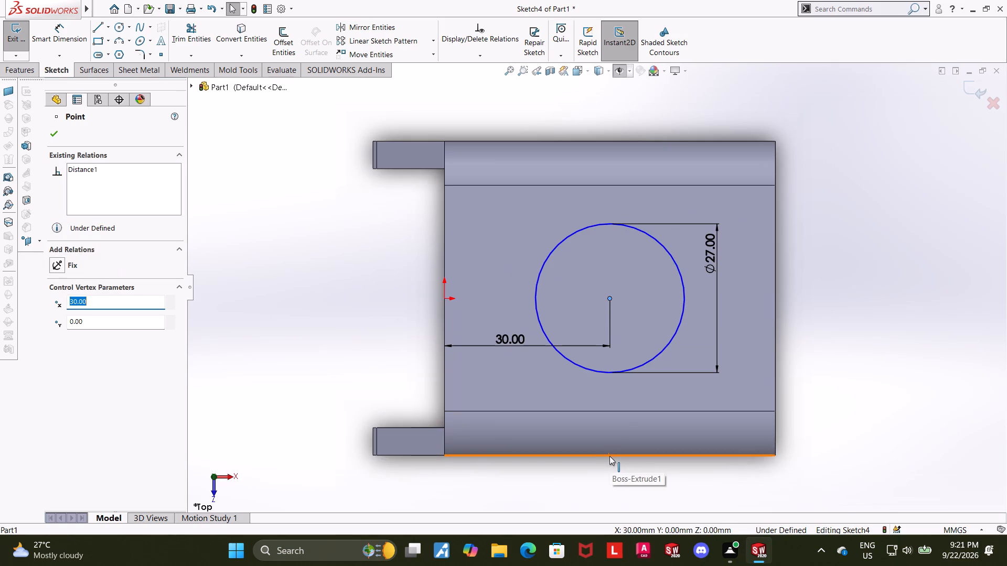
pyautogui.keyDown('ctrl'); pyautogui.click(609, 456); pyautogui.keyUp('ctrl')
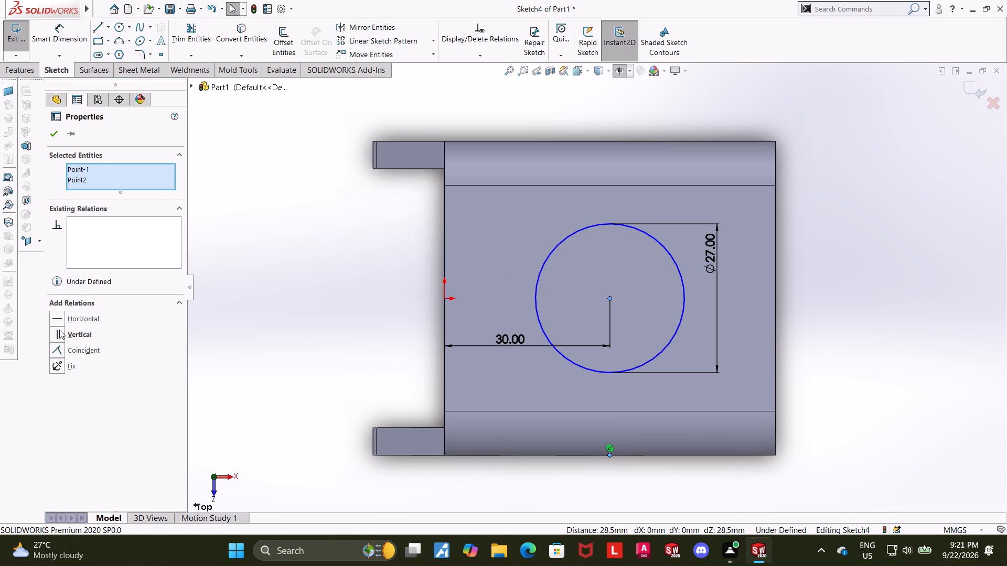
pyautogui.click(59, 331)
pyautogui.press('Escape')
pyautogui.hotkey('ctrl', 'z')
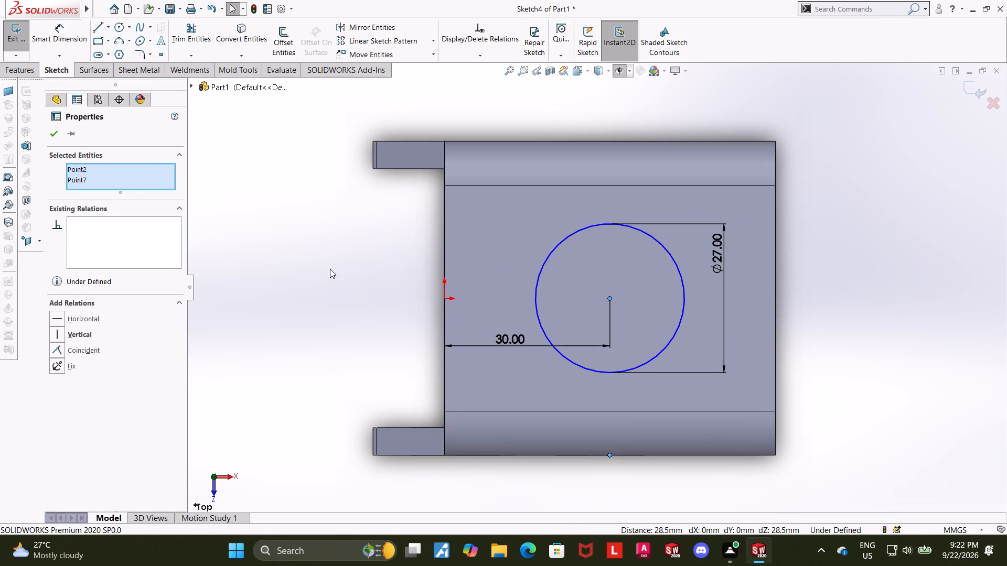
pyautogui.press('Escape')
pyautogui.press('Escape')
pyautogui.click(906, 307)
# Add a horizontal relation between the origin and the circle's centre, and exit the sketch.
pyautogui.keyDown('ctrl'); pyautogui.click(443, 300); pyautogui.keyUp('ctrl')
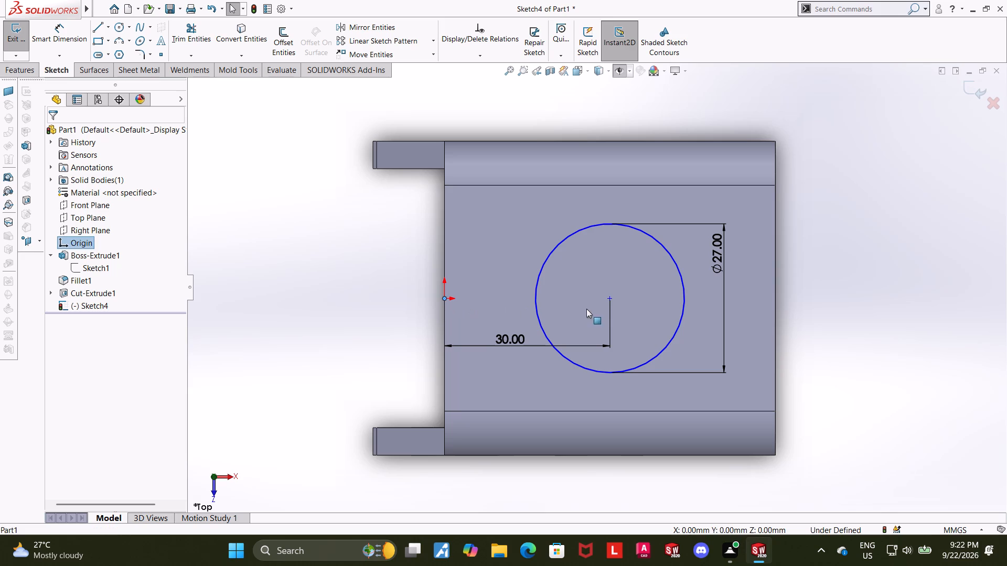
pyautogui.keyDown('ctrl'); pyautogui.click(609, 300); pyautogui.keyUp('ctrl')
pyautogui.click(58, 320)
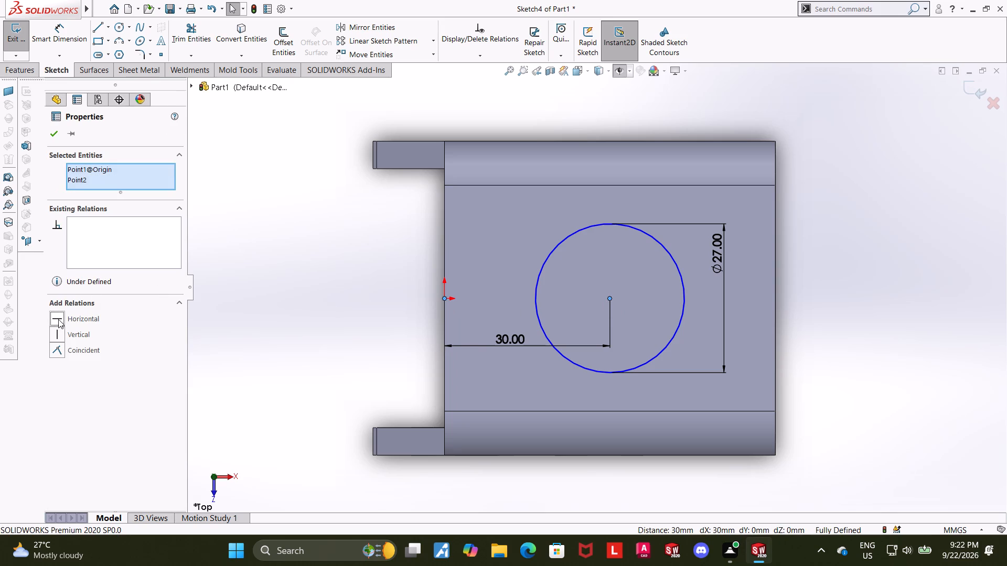
pyautogui.click(55, 134)
pyautogui.click(865, 285)
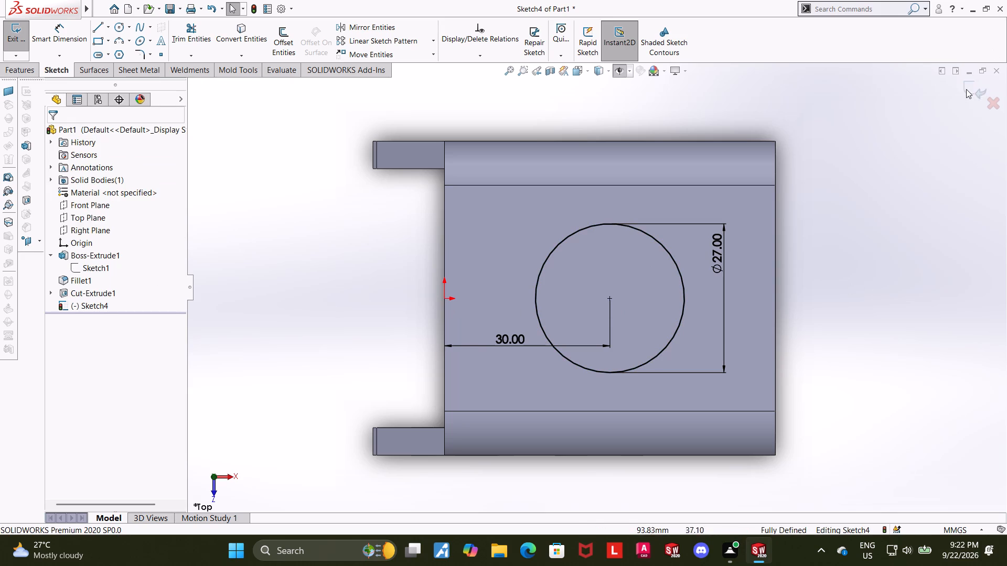
pyautogui.click(966, 89)
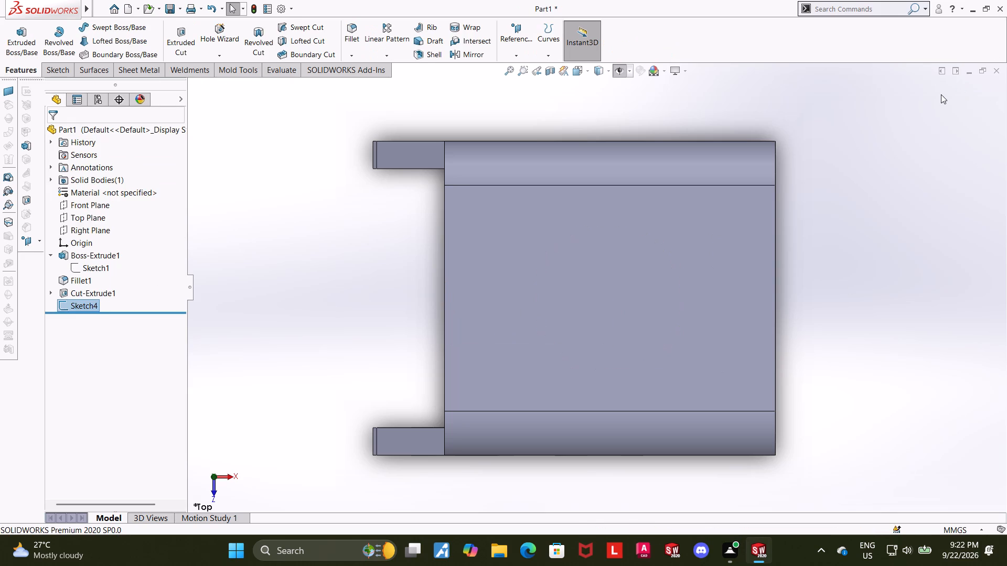
pyautogui.click(983, 181)
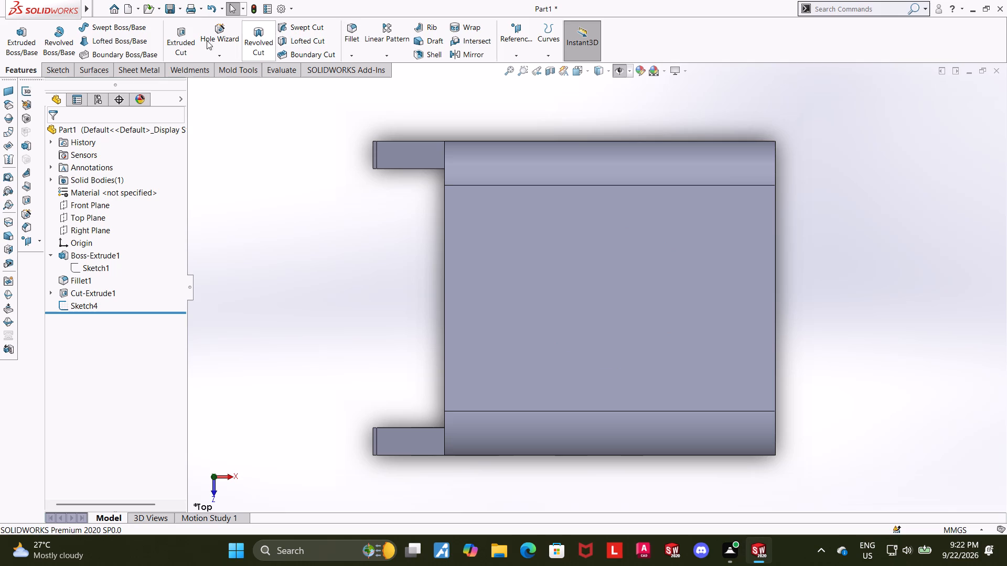
# Cut the 27 mm circle Through All, down through the top wall and the inner crossbar.
pyautogui.click(182, 38)
pyautogui.moveTo(211, 211); pyautogui.dragTo(314, 198, button='middle')
pyautogui.scroll(4, 293, 196)
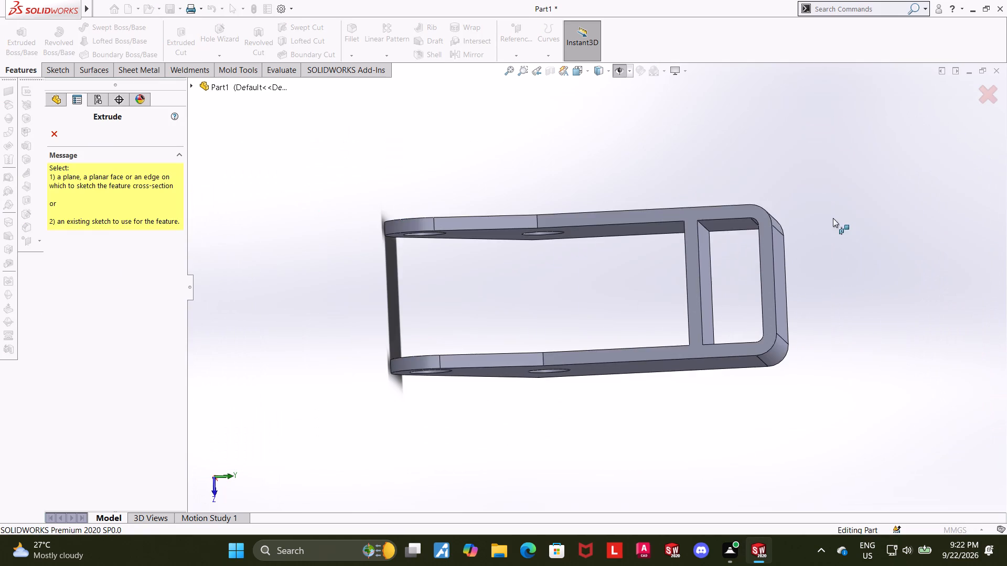
pyautogui.moveTo(813, 232); pyautogui.dragTo(783, 245, button='middle')
pyautogui.click(192, 84)
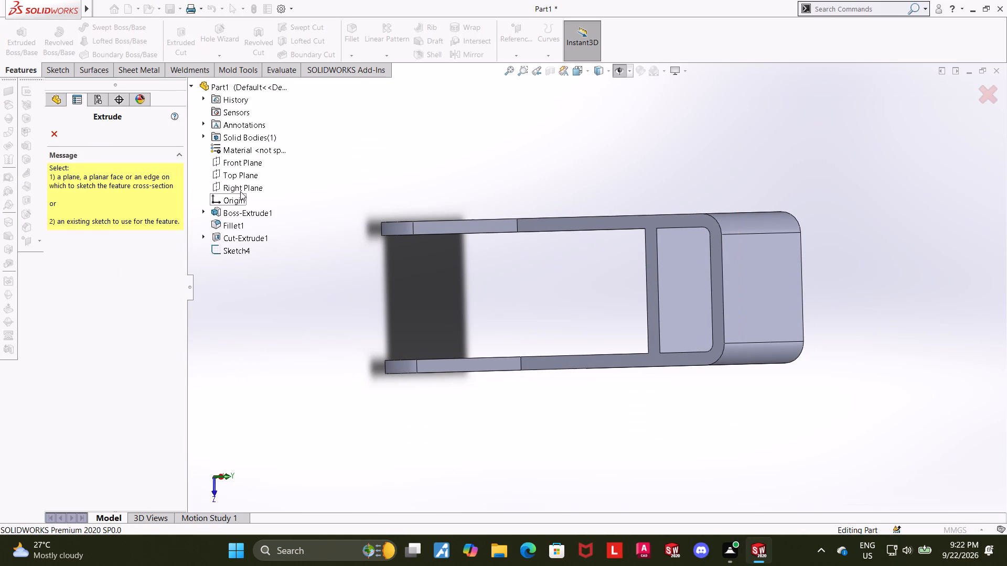
pyautogui.click(235, 248)
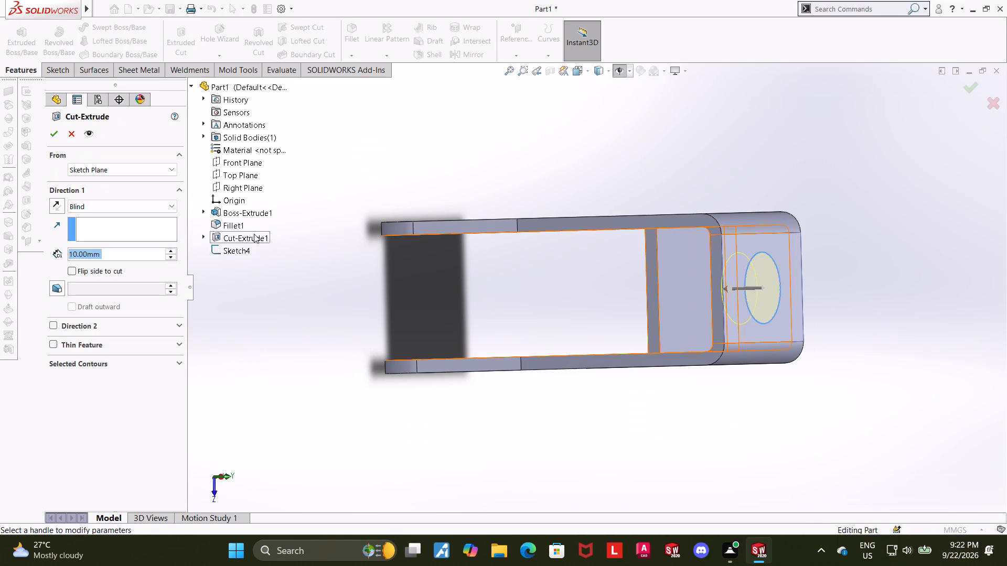
pyautogui.middleClick(254, 234)
pyautogui.moveTo(255, 234); pyautogui.dragTo(368, 234, button='middle')
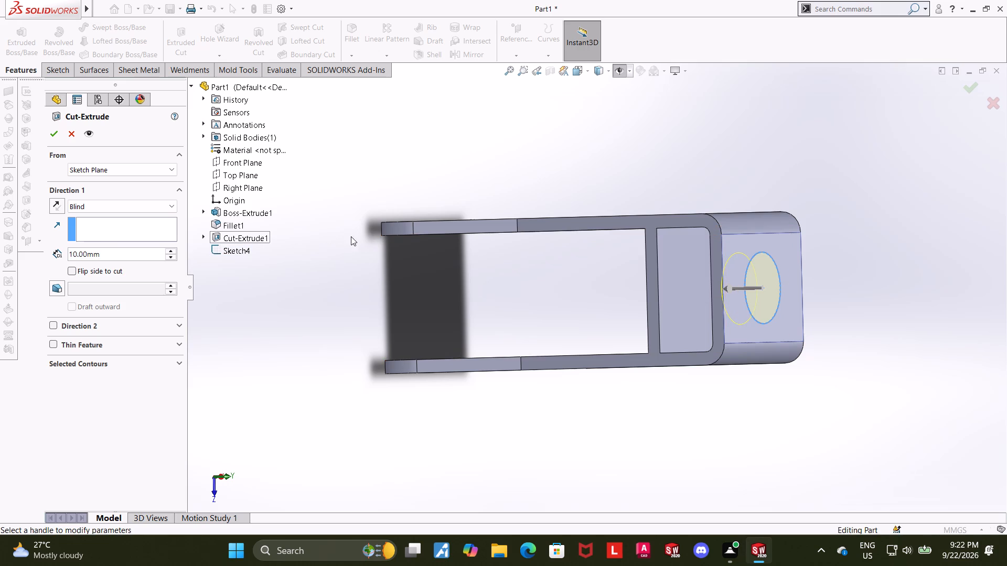
pyautogui.moveTo(352, 236); pyautogui.dragTo(413, 233, button='middle')
pyautogui.click(106, 203)
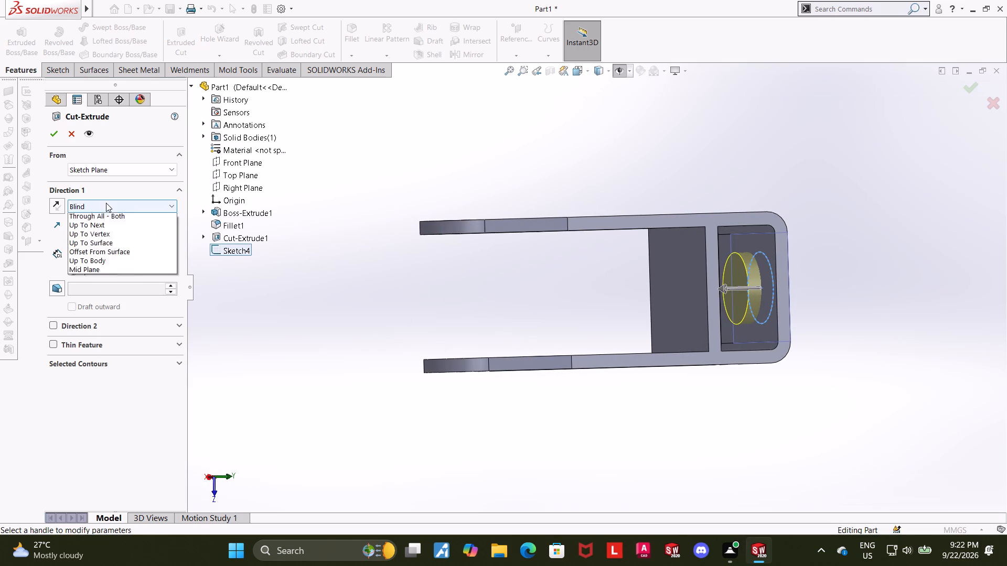
pyautogui.click(101, 243)
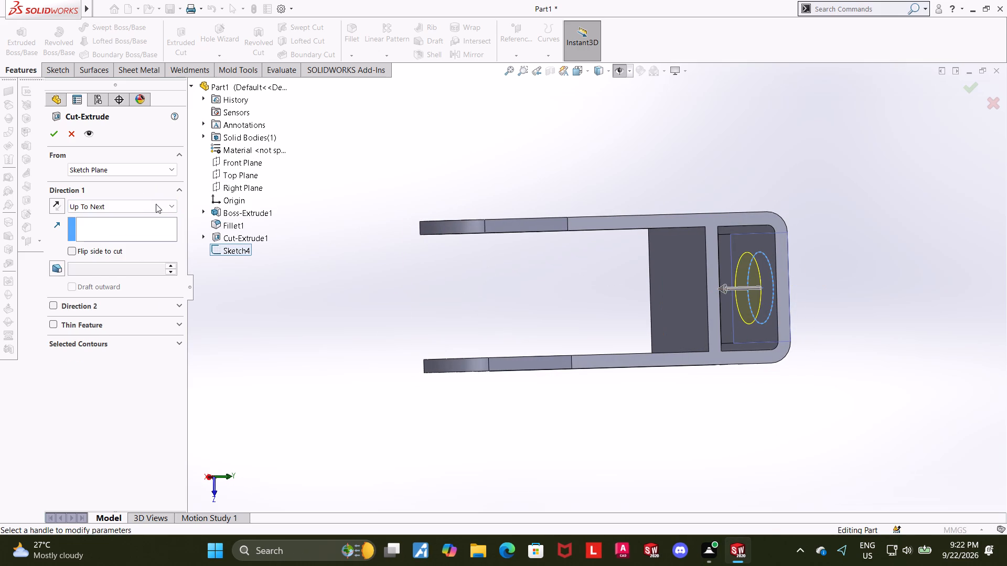
pyautogui.click(113, 207)
pyautogui.click(92, 226)
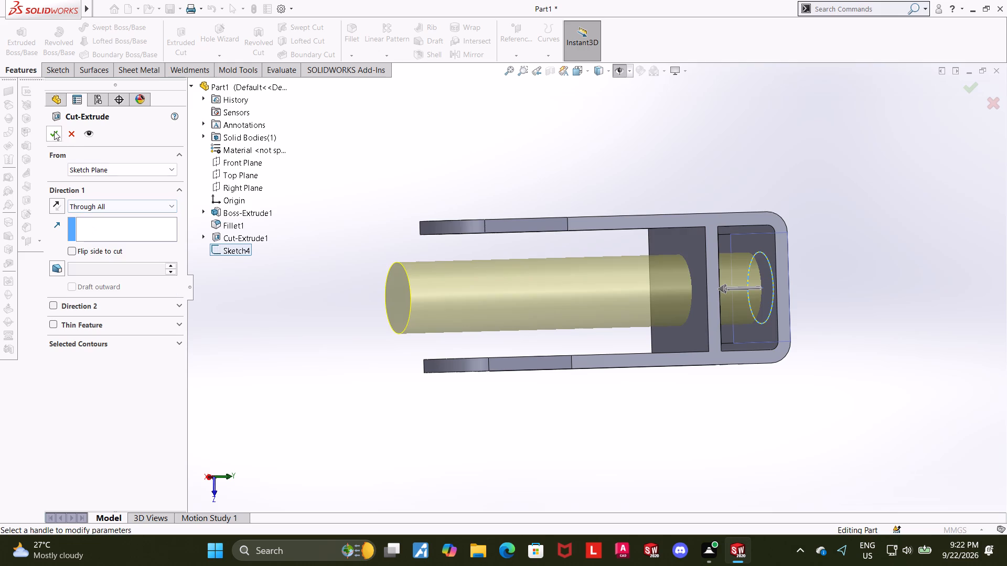
pyautogui.click(56, 138)
pyautogui.click(267, 391)
# Examine the part from several angles to check the pockets and the new vertical hole.
pyautogui.scroll(4, 296, 356)
pyautogui.scroll(-2, 647, 264)
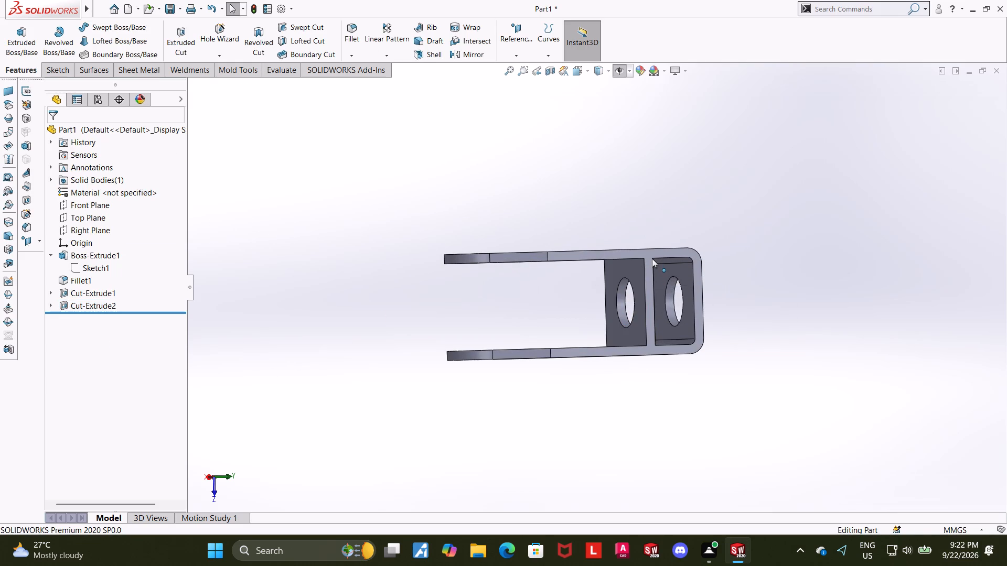
pyautogui.scroll(4, 633, 265)
pyautogui.moveTo(590, 309); pyautogui.dragTo(607, 306, button='middle')
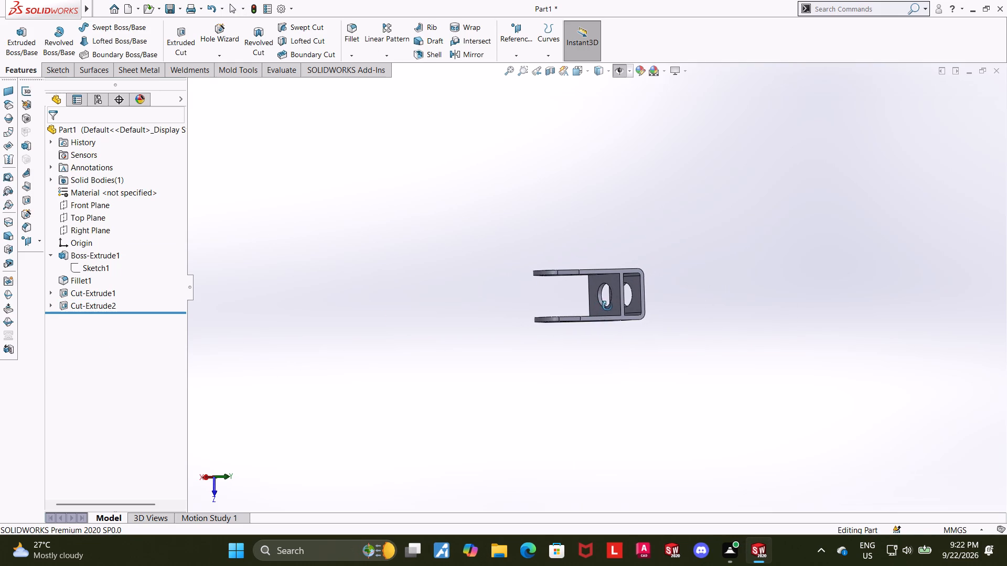
pyautogui.moveTo(607, 306); pyautogui.dragTo(606, 307, button='middle')
pyautogui.moveTo(609, 358); pyautogui.dragTo(606, 297, button='middle')
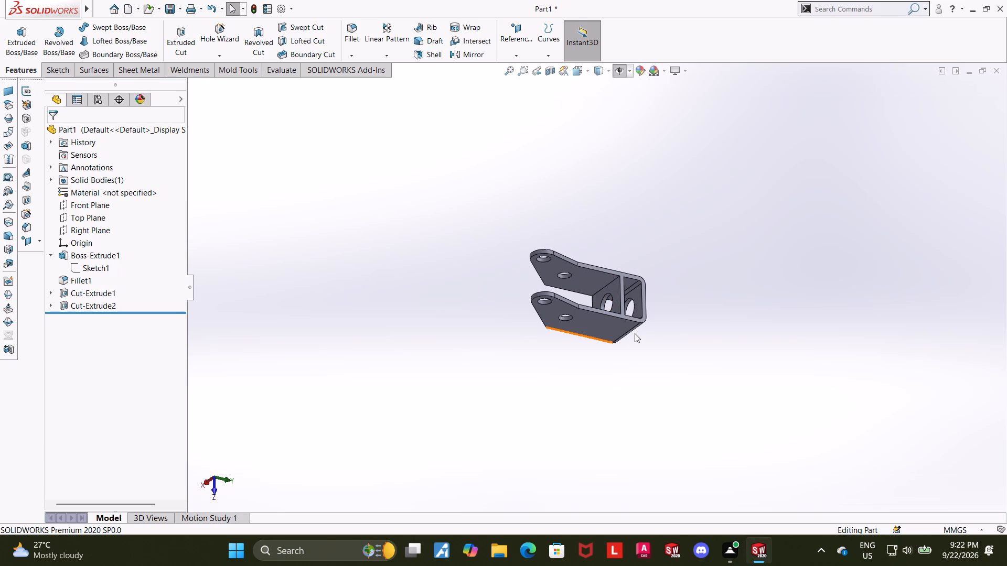
pyautogui.moveTo(594, 287); pyautogui.dragTo(685, 260, button='middle')
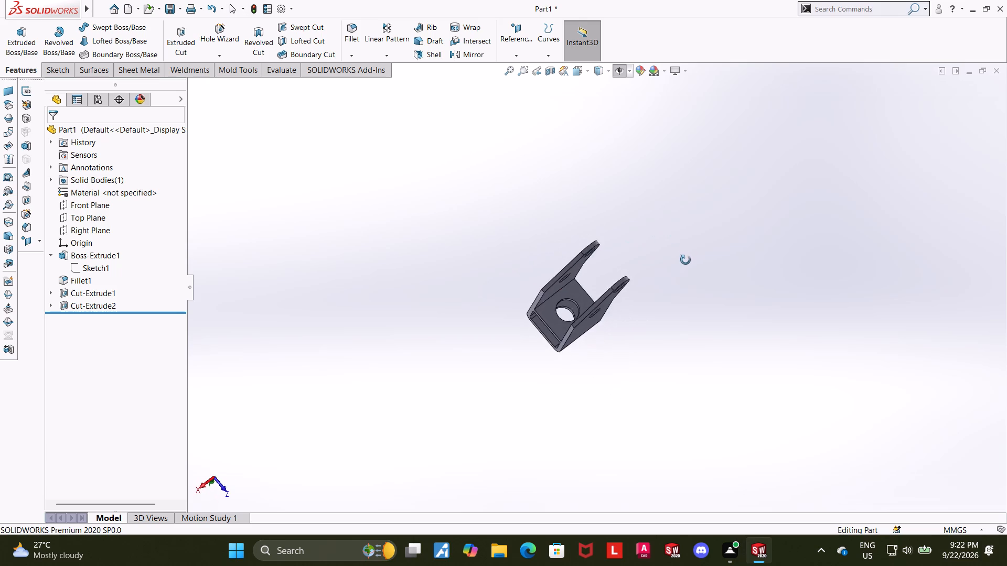
pyautogui.moveTo(685, 260); pyautogui.dragTo(672, 324, button='middle')
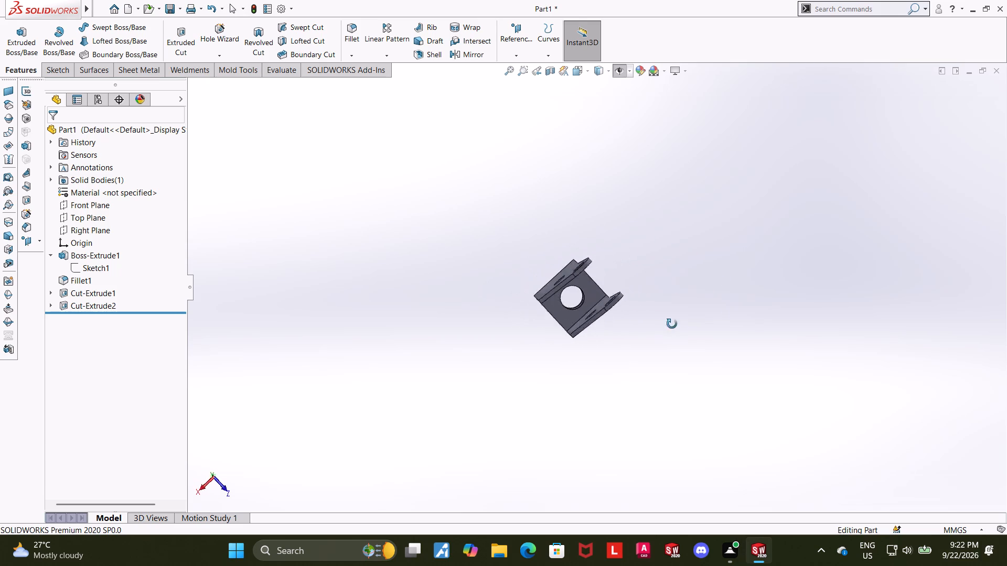
# Start a sketch on the inner face of the bracket's end wall, facing the crossbar, and view it straight on.
pyautogui.moveTo(672, 324); pyautogui.dragTo(592, 354, button='middle')
pyautogui.scroll(-5, 642, 244)
pyautogui.click(602, 326)
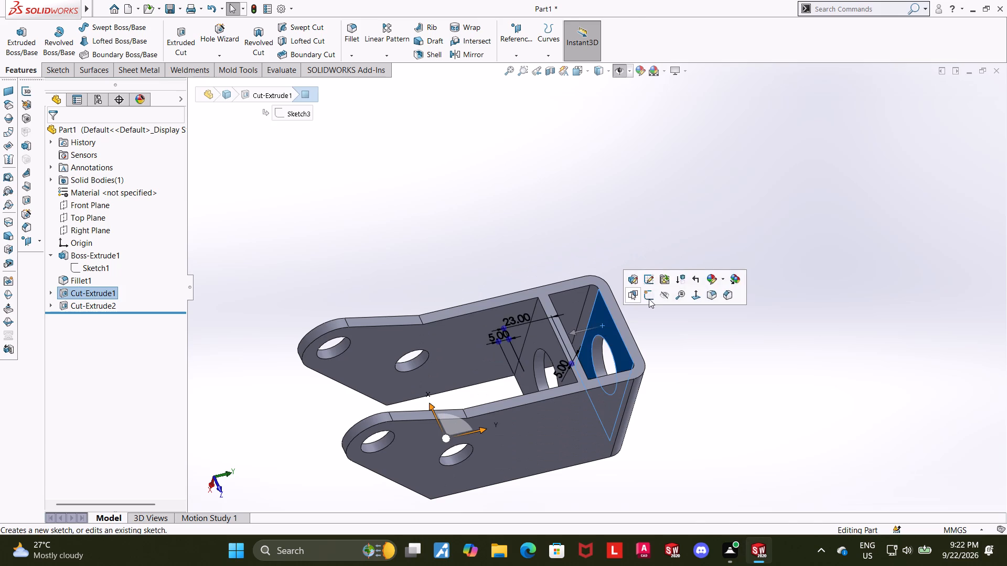
pyautogui.click(646, 301)
pyautogui.click(99, 320)
pyautogui.click(123, 306)
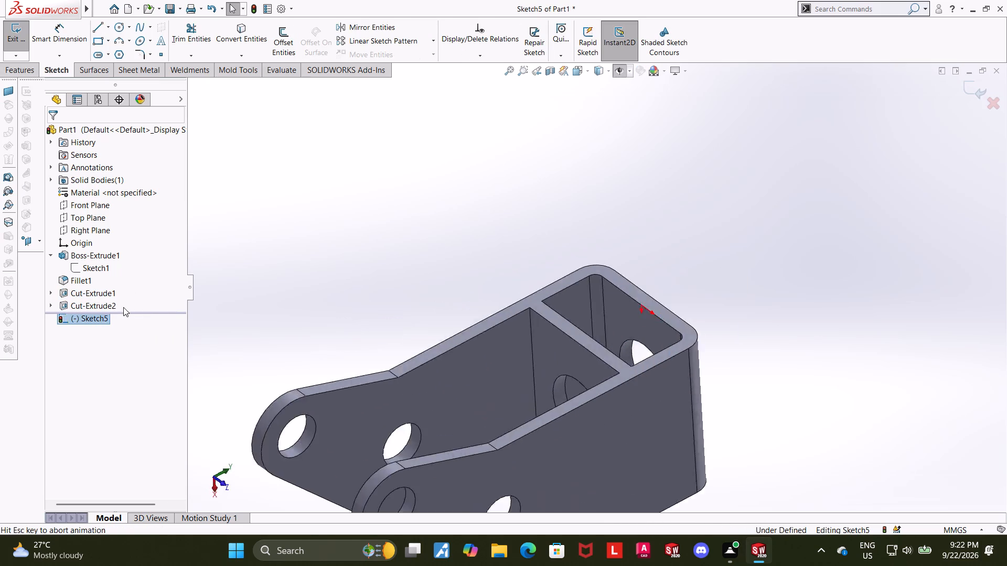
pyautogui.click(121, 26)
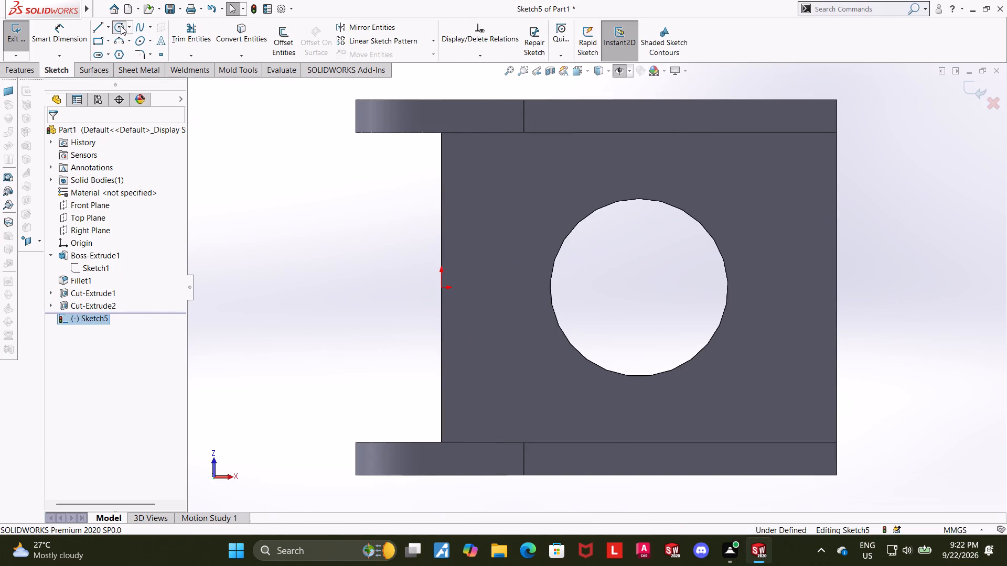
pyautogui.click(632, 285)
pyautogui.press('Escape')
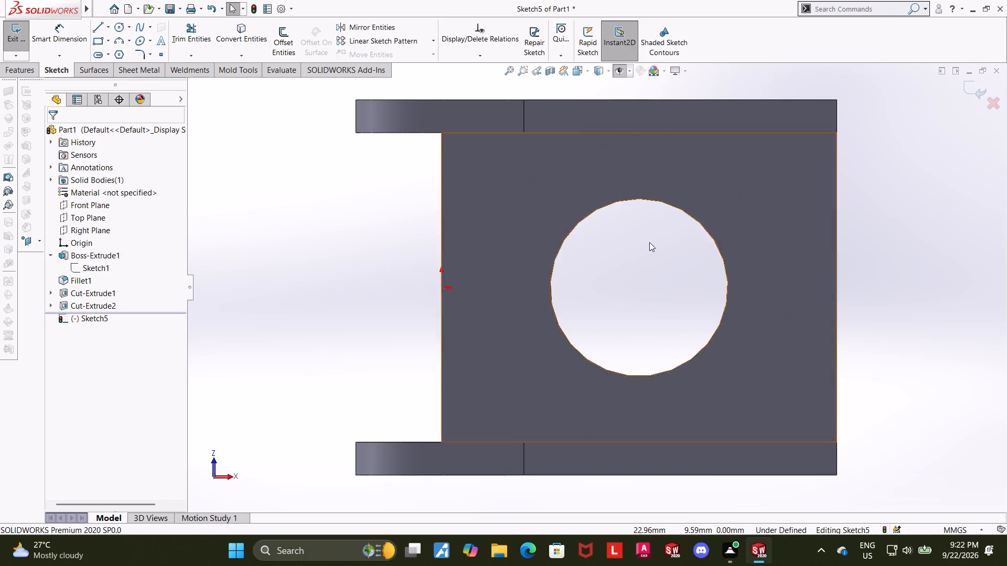
# Sketch a circle around the 27 mm hole, level with the origin, and dimension its diameter to 36 mm.
pyautogui.click(118, 26)
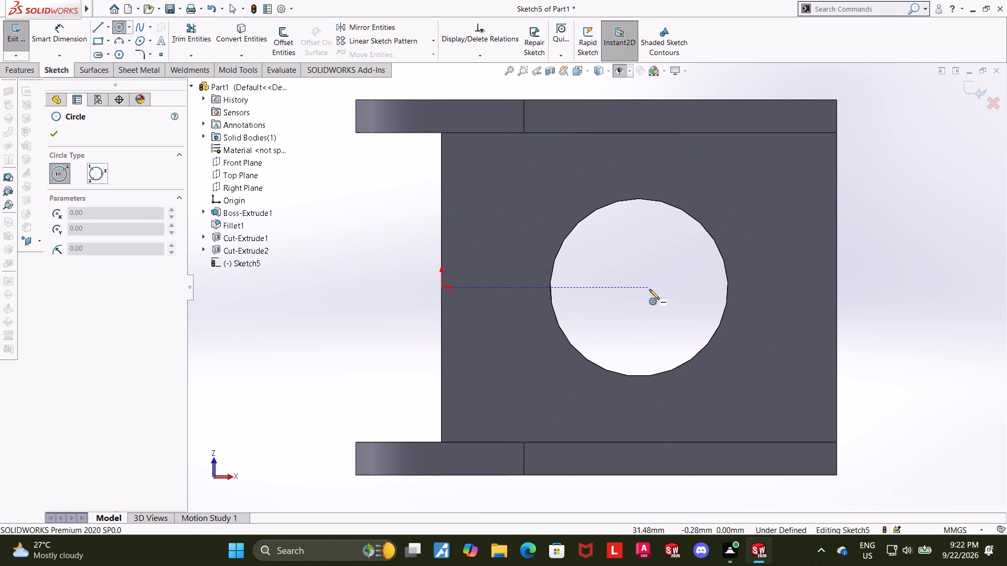
pyautogui.click(635, 289)
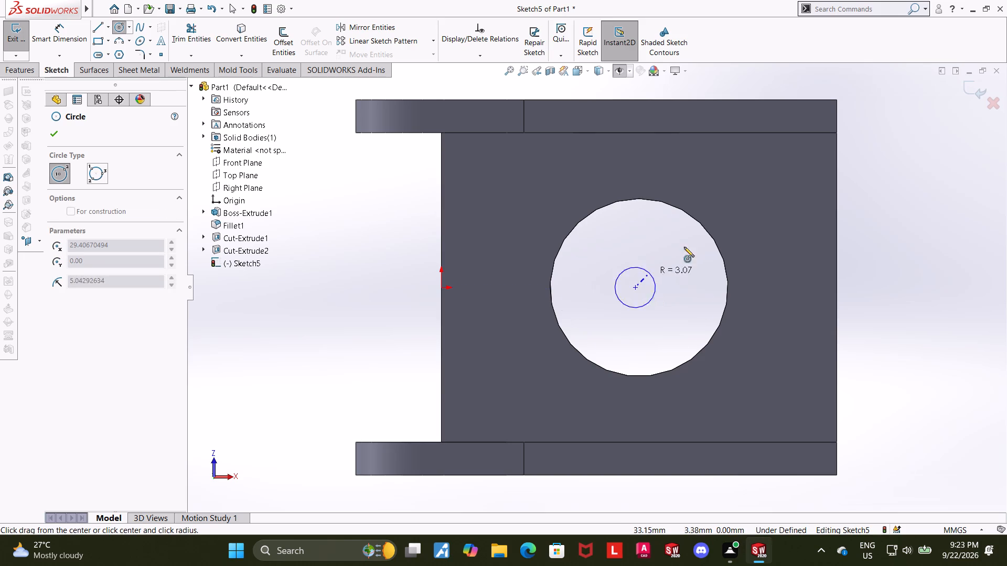
pyautogui.click(742, 207)
pyautogui.press('Escape')
pyautogui.click(53, 32)
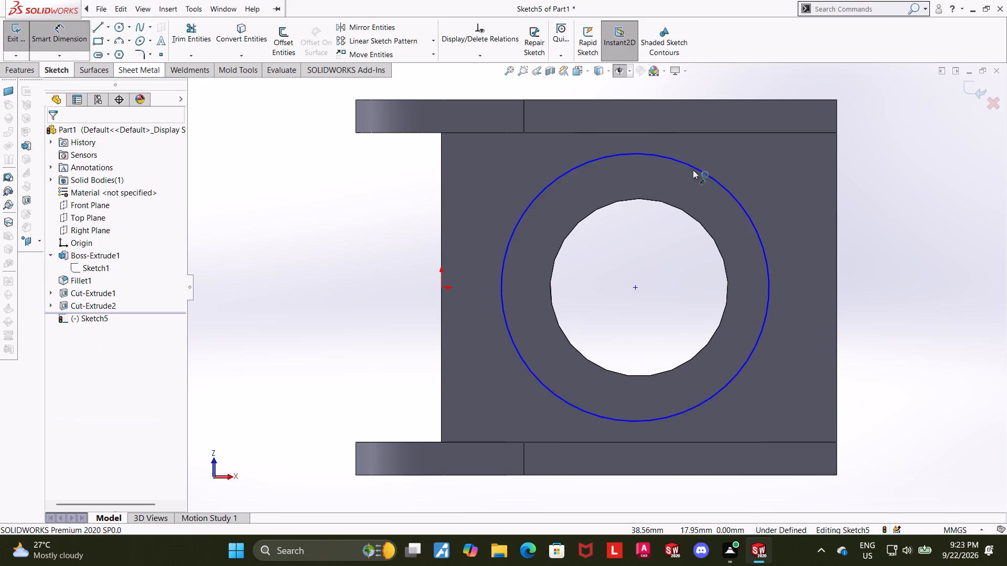
pyautogui.click(709, 175)
pyautogui.click(741, 162)
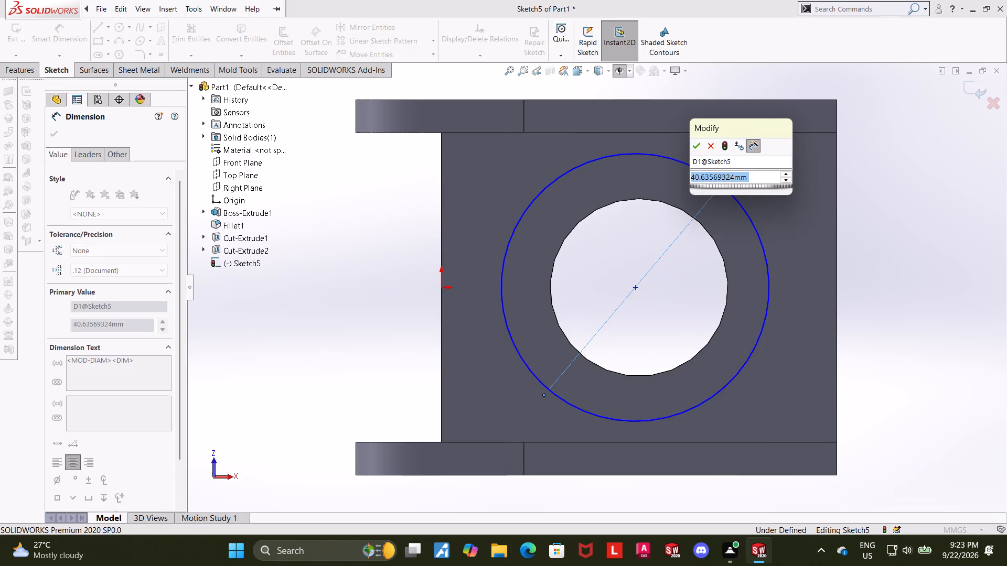
pyautogui.write('36')
pyautogui.press('Return')
pyautogui.press('Escape')
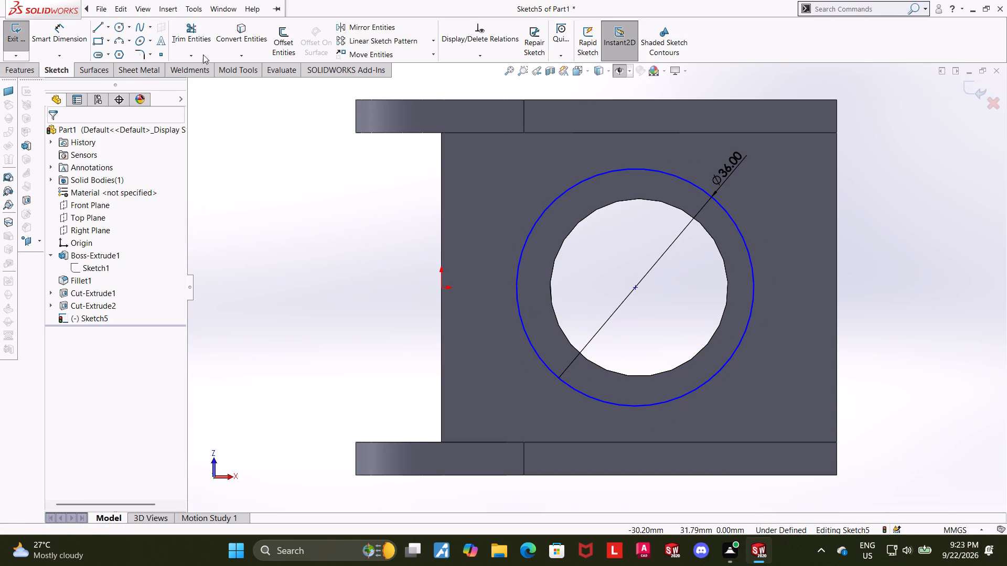
pyautogui.click(327, 175)
# Sketch a smaller circle on the same centre and dimension its diameter to 25 mm.
pyautogui.click(120, 27)
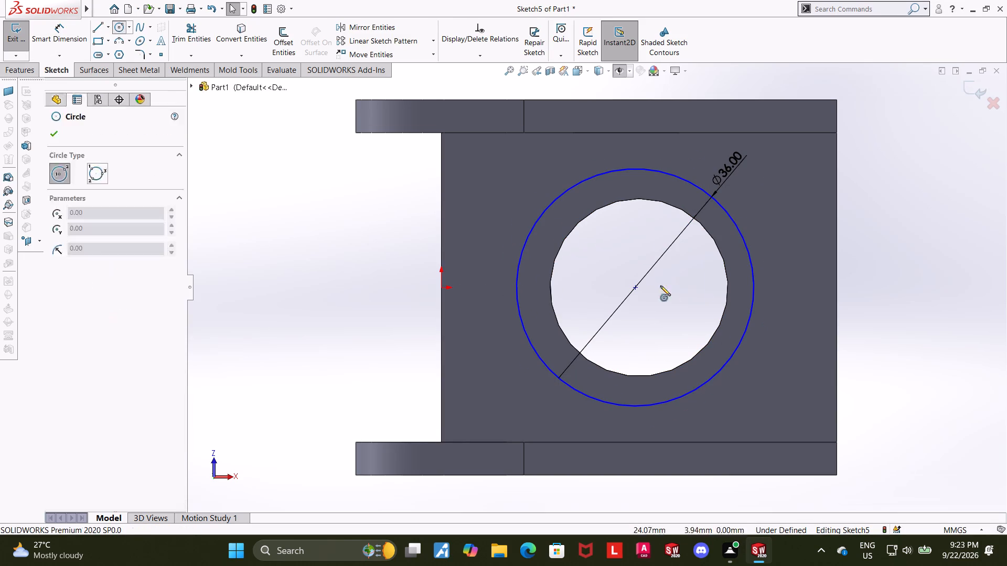
pyautogui.click(635, 287)
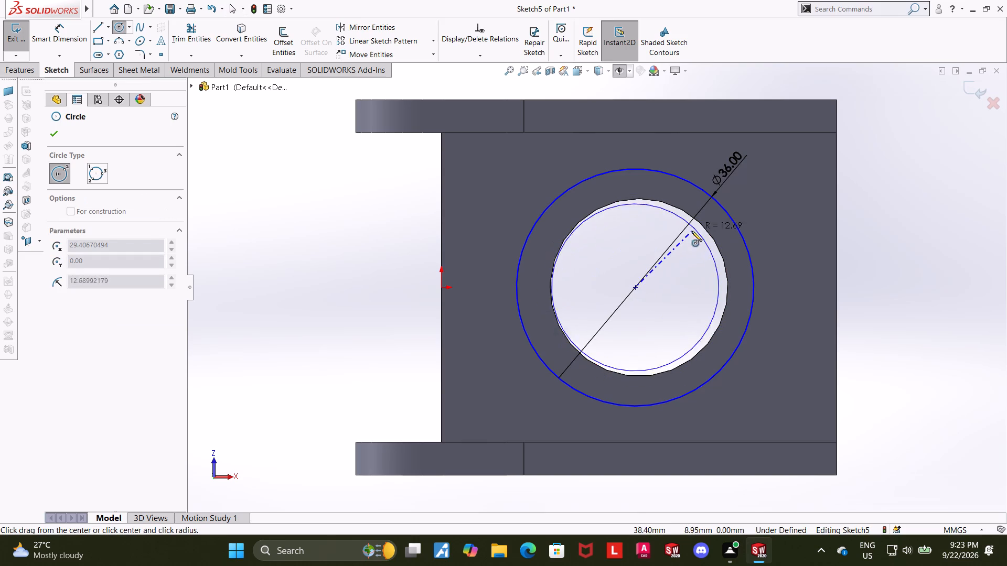
pyautogui.click(684, 239)
pyautogui.press('Escape')
pyautogui.click(67, 32)
pyautogui.click(598, 228)
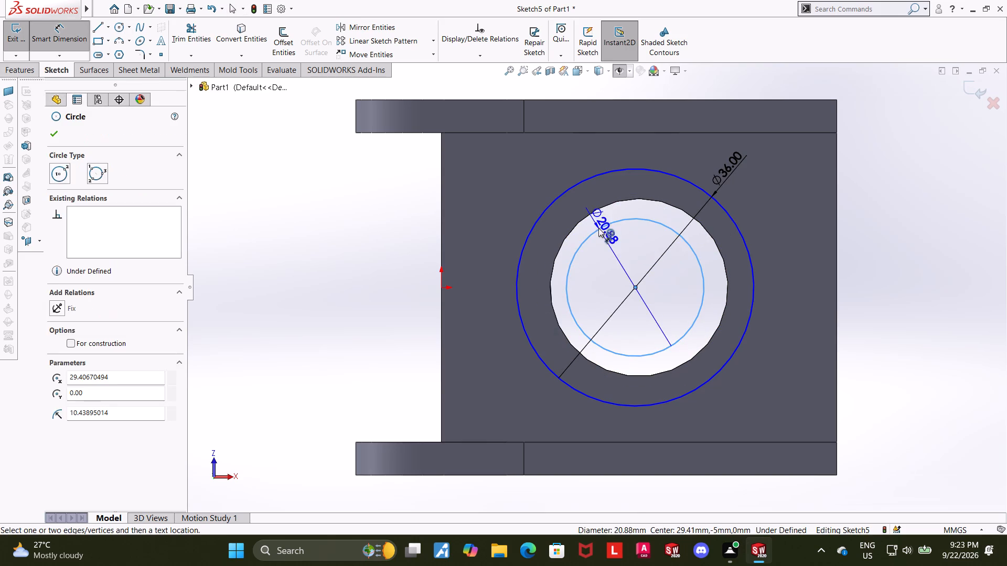
pyautogui.click(591, 219)
pyautogui.write('25')
pyautogui.press('Return')
pyautogui.press('Escape')
pyautogui.press('Escape')
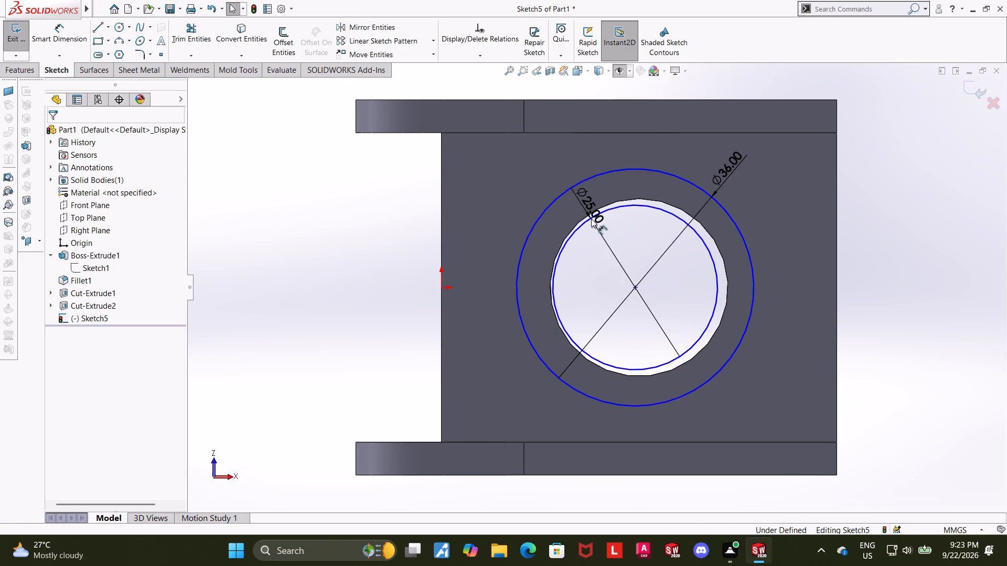
# Make both sketched circles concentric with the edge of the 27 mm hole.
pyautogui.click(639, 207)
pyautogui.keyDown('ctrl'); pyautogui.click(649, 200); pyautogui.keyUp('ctrl')
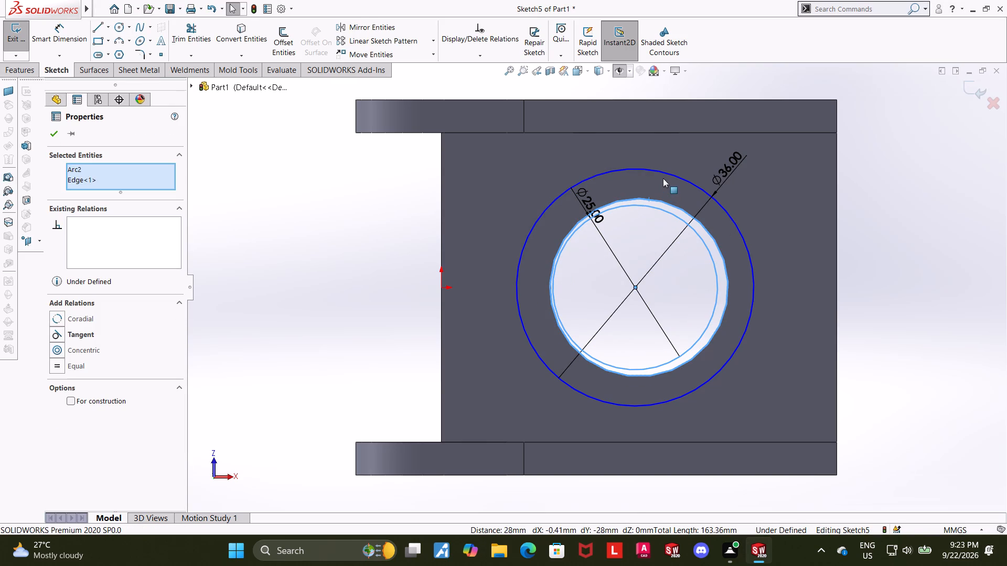
pyautogui.keyDown('ctrl'); pyautogui.click(665, 175); pyautogui.keyUp('ctrl')
pyautogui.click(55, 350)
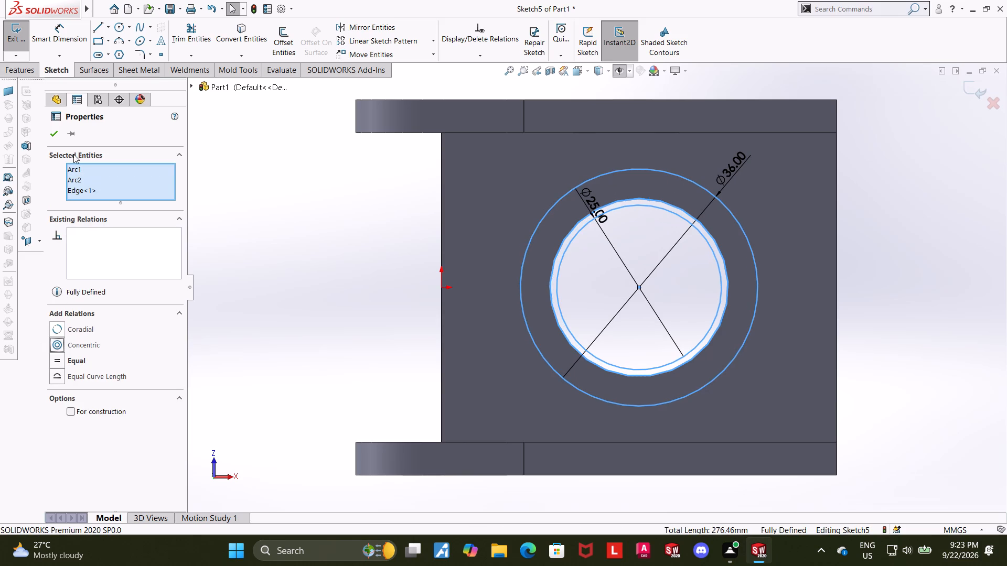
pyautogui.click(56, 134)
pyautogui.click(999, 310)
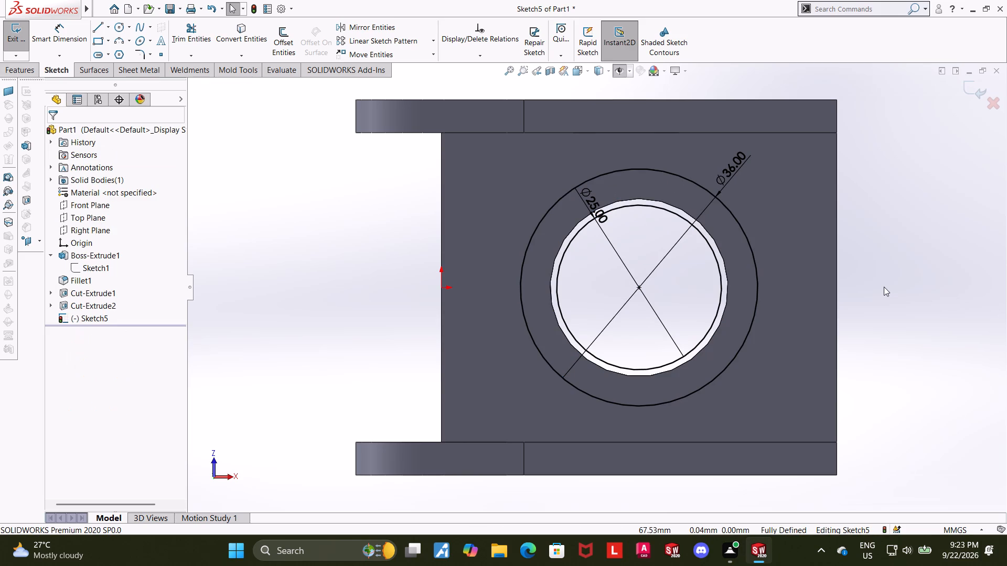
# Exit the sketch and extrude the ring between the two circles as a 5 mm blind boss, merged with the part.
pyautogui.scroll(1, 945, 325)
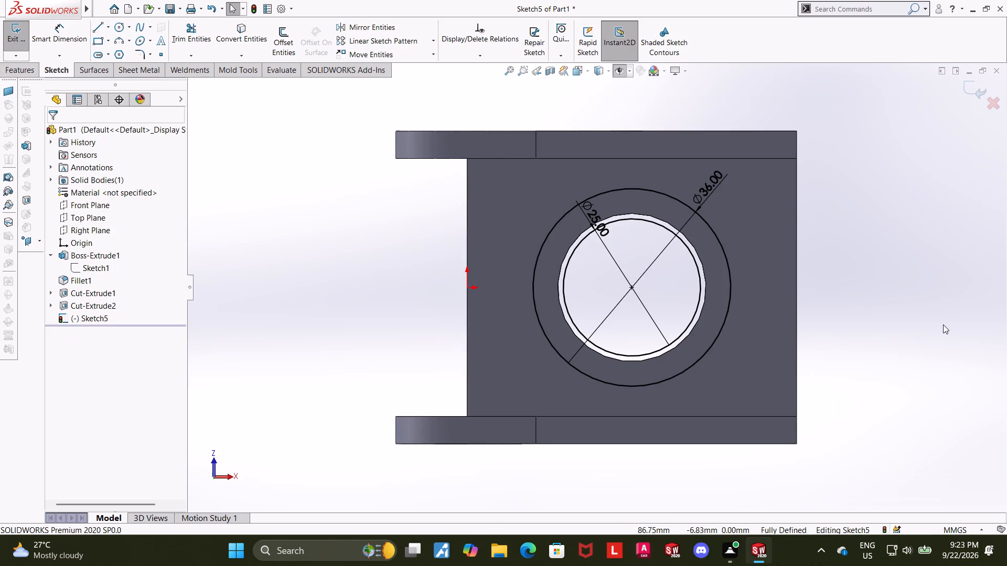
pyautogui.moveTo(899, 345); pyautogui.dragTo(890, 349, button='middle')
pyautogui.click(977, 85)
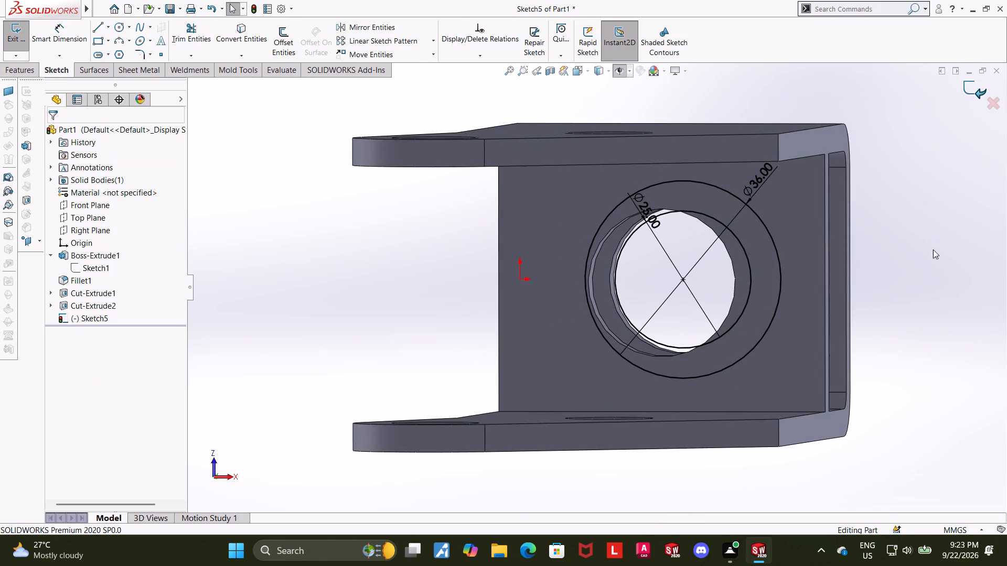
pyautogui.moveTo(919, 256); pyautogui.dragTo(895, 264, button='middle')
pyautogui.click(23, 42)
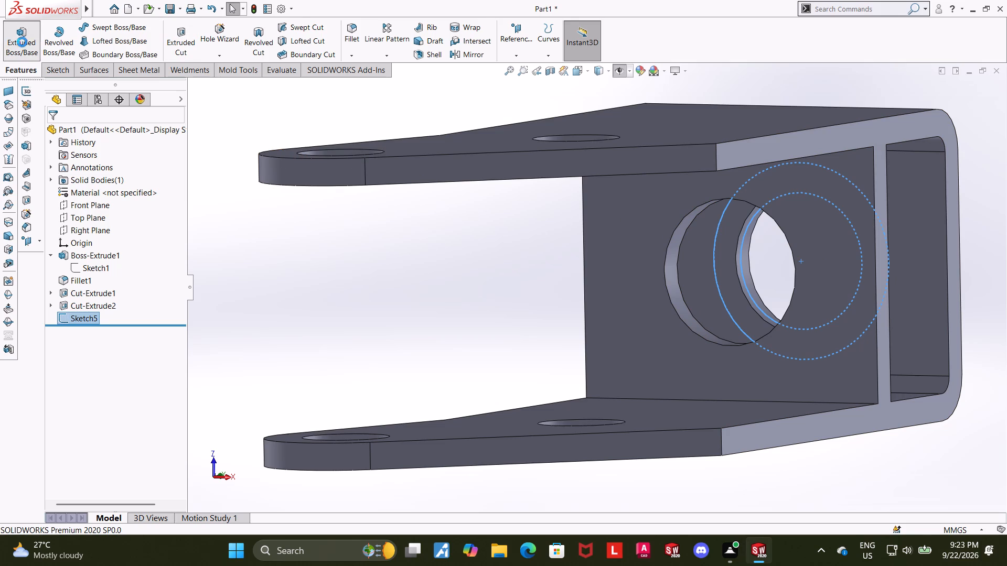
pyautogui.press('5')
pyautogui.press('Return')
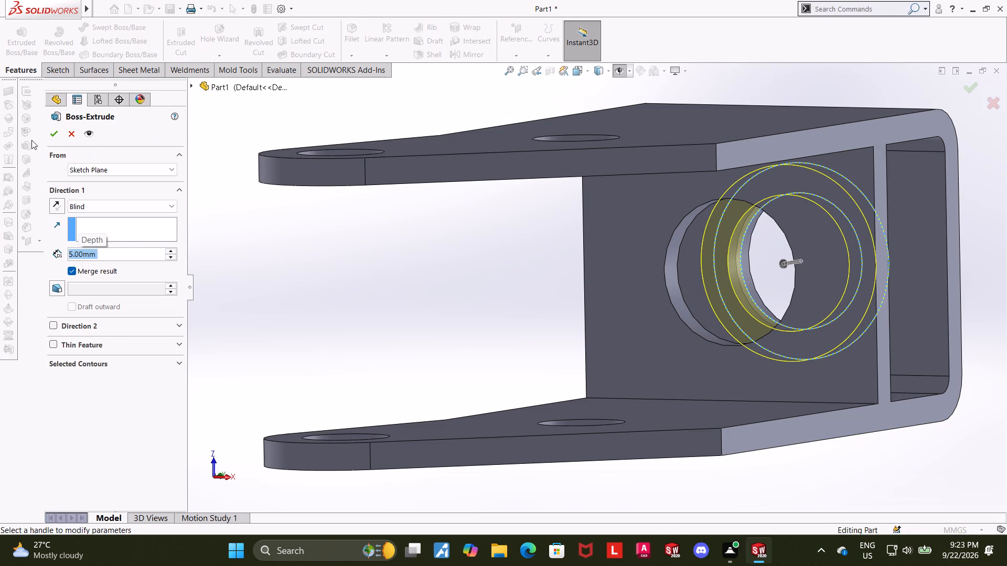
pyautogui.click(48, 136)
pyautogui.click(448, 297)
# Examine the part from several angles to check the new ring boss inside the end wall.
pyautogui.scroll(5, 448, 281)
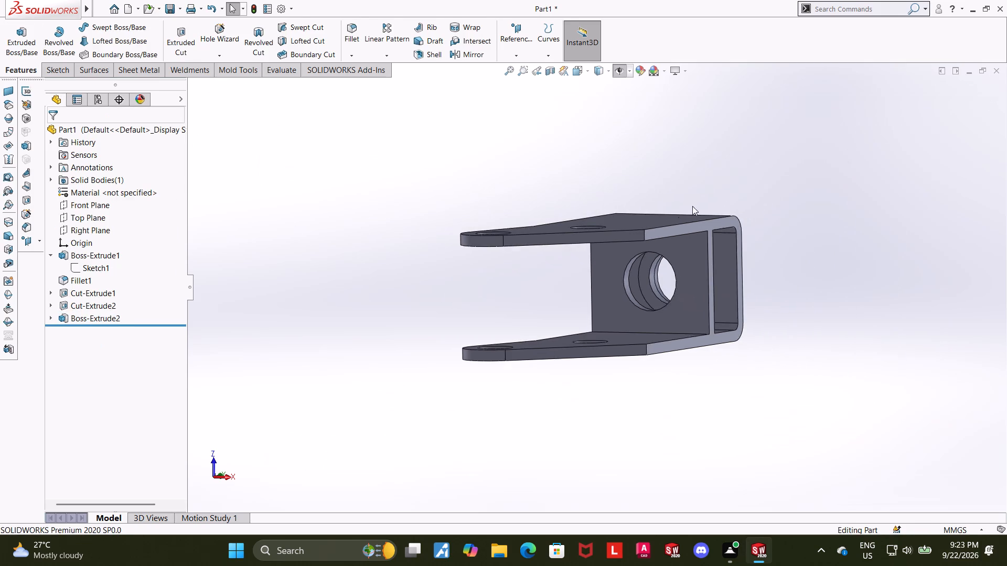
pyautogui.scroll(-3, 699, 196)
pyautogui.moveTo(820, 289); pyautogui.dragTo(762, 308, button='middle')
pyautogui.scroll(2, 851, 273)
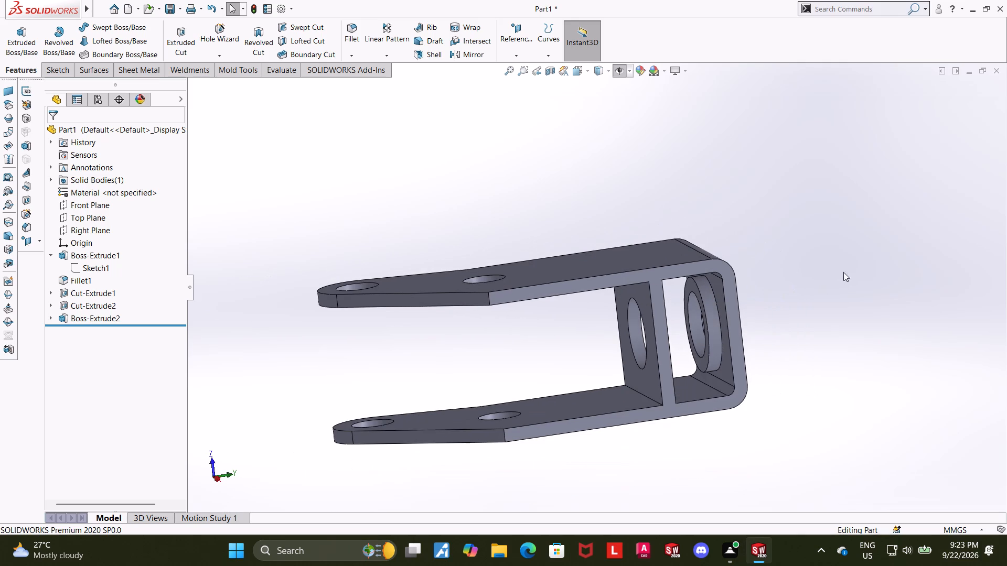
pyautogui.middleClick(811, 289)
pyautogui.scroll(2, 800, 289)
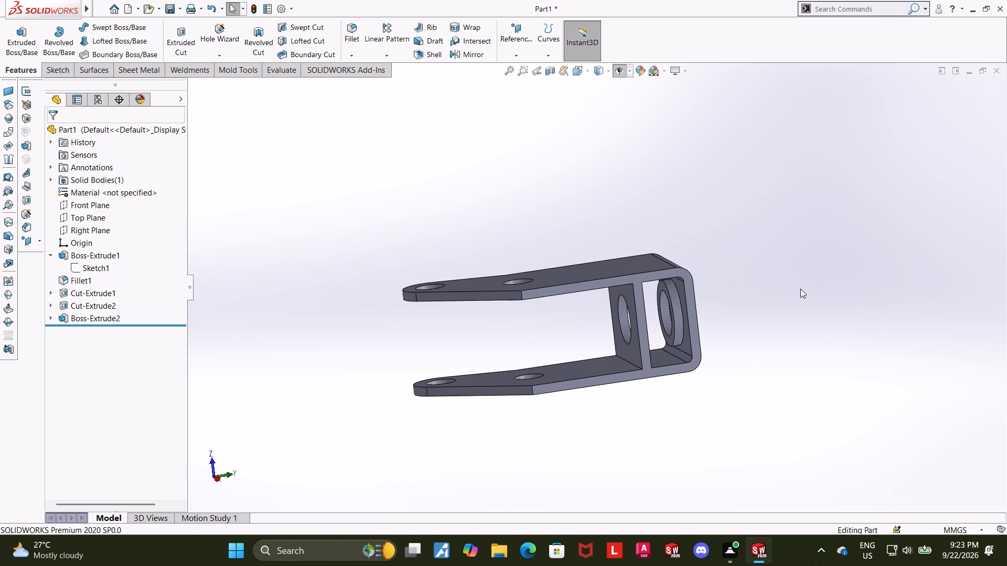
pyautogui.moveTo(729, 299); pyautogui.dragTo(734, 215, button='middle')
pyautogui.moveTo(698, 233); pyautogui.dragTo(691, 491, button='middle')
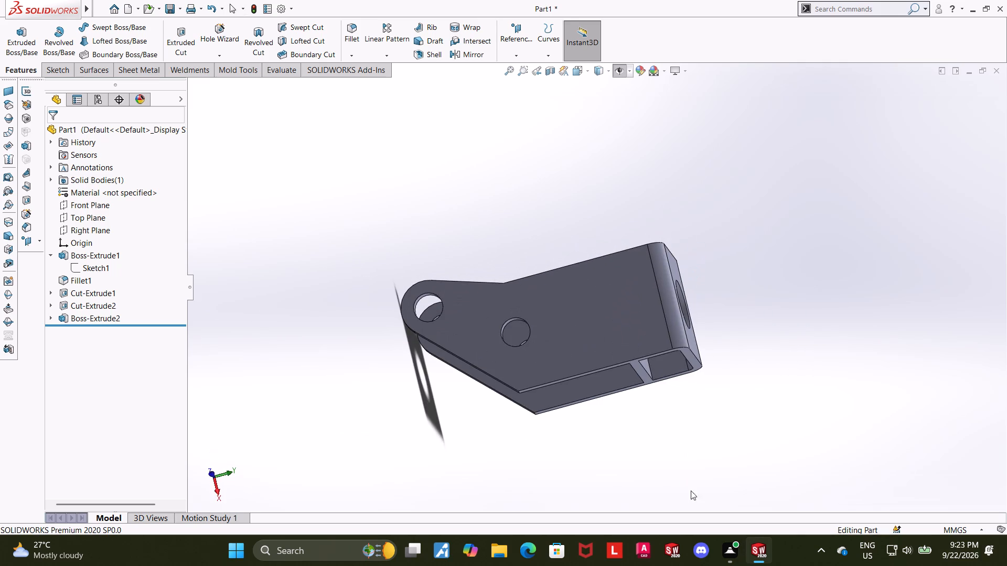
# Start a sketch on a side arm's outer face and draw a circle about 26.7 mm in diameter, centred on the hole nearer the end wall.
pyautogui.moveTo(712, 278); pyautogui.dragTo(714, 366, button='middle')
pyautogui.scroll(-1, 714, 367)
pyautogui.click(552, 362)
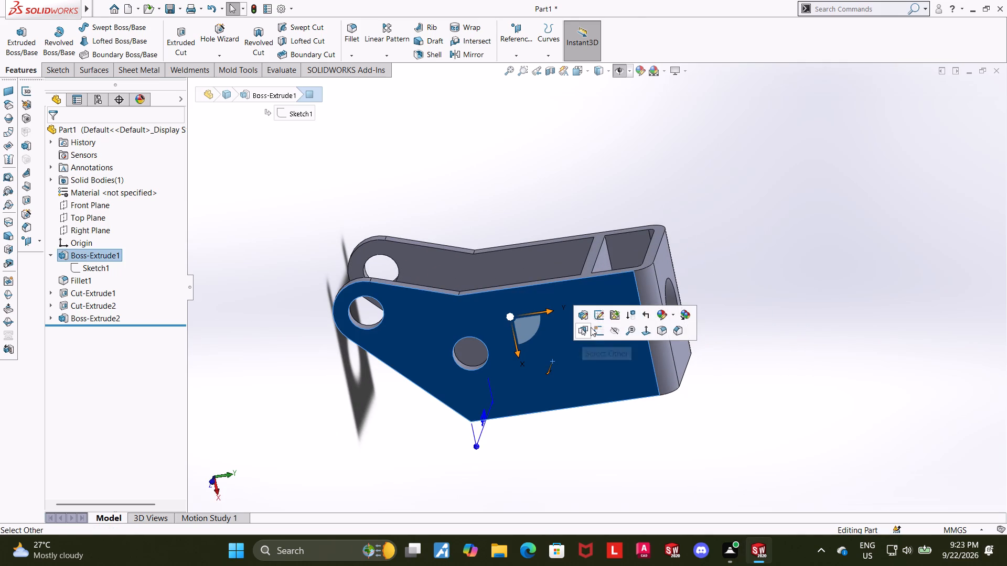
pyautogui.click(594, 335)
pyautogui.click(70, 333)
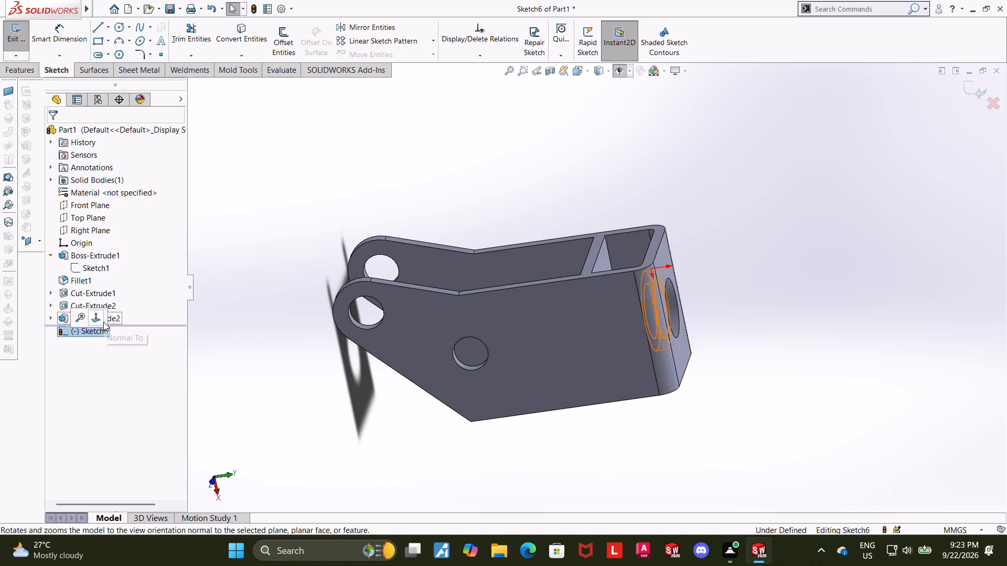
pyautogui.click(103, 322)
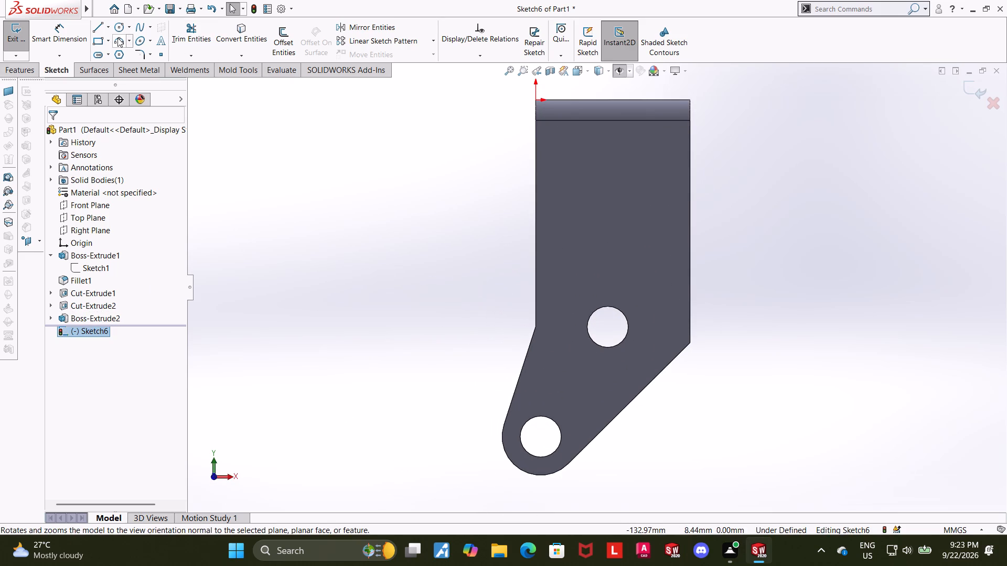
pyautogui.click(116, 29)
pyautogui.scroll(-4, 603, 296)
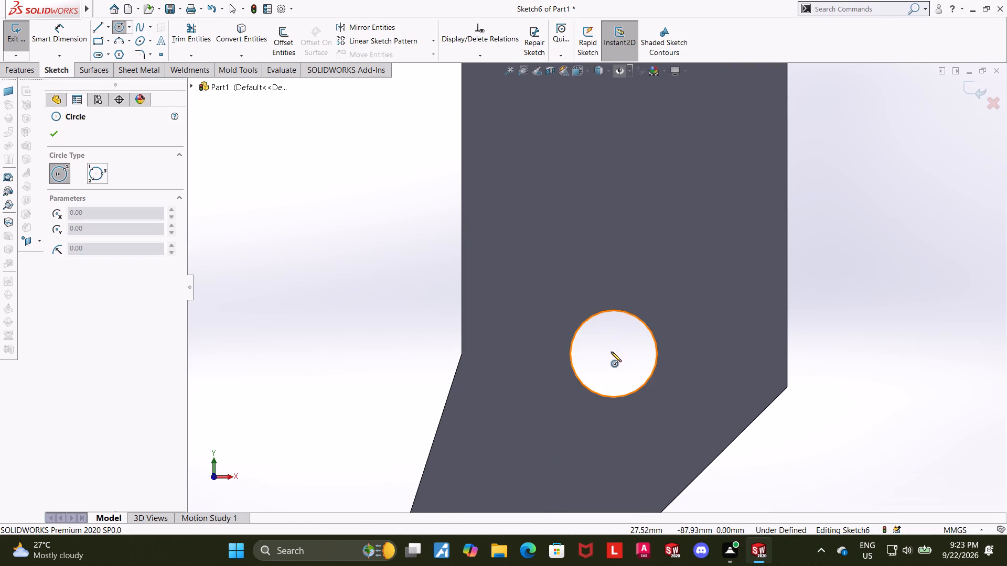
pyautogui.click(613, 354)
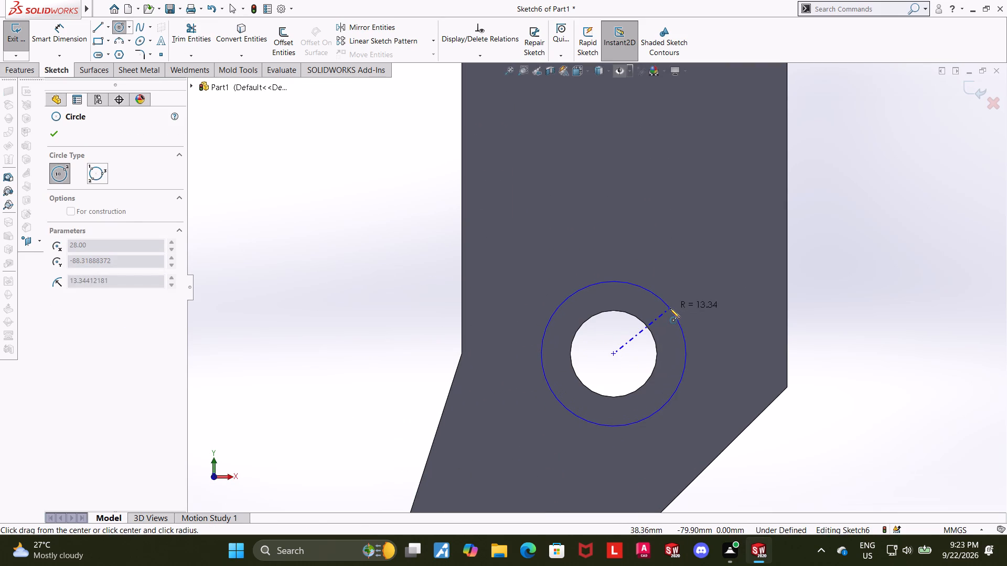
pyautogui.click(670, 308)
pyautogui.press('Escape')
# Dimension the new circle's diameter to 26 mm.
pyautogui.click(55, 35)
pyautogui.click(667, 299)
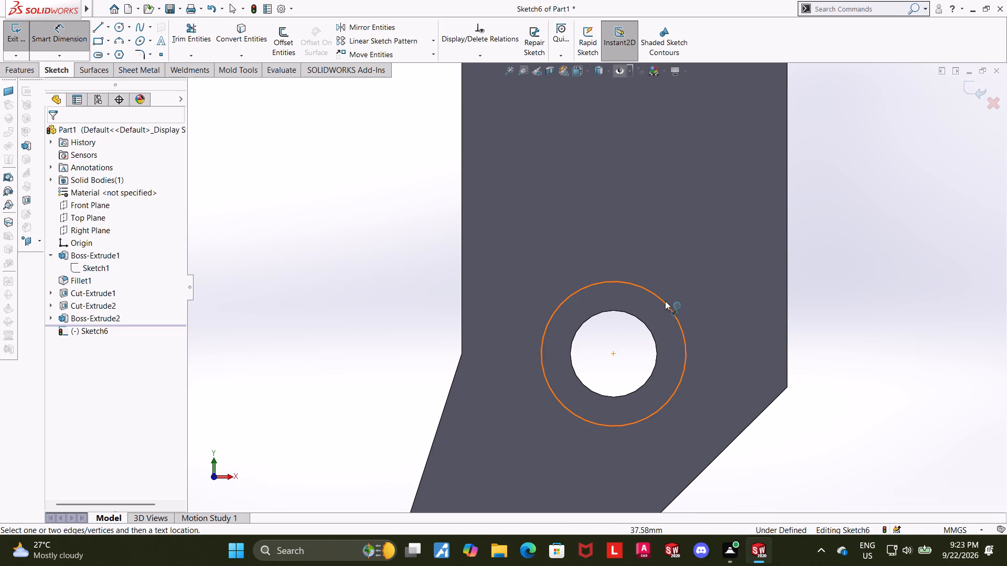
pyautogui.click(663, 302)
pyautogui.click(677, 273)
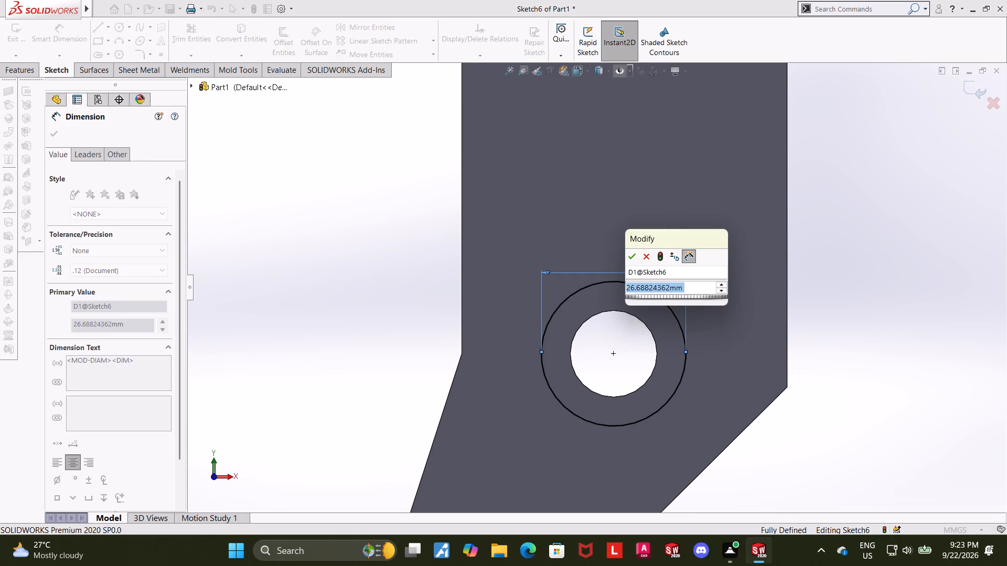
pyautogui.press('2')
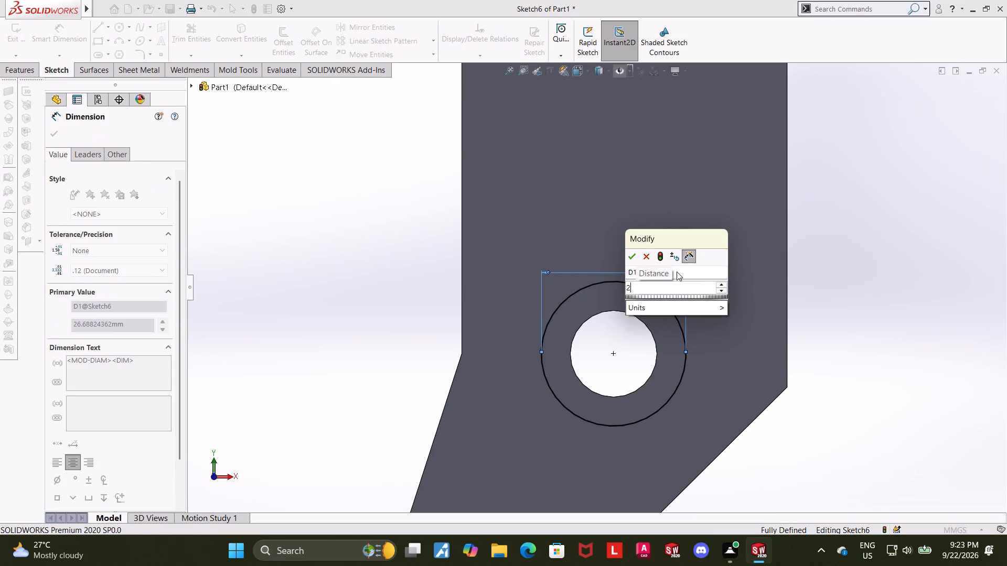
pyautogui.press('6')
pyautogui.press('Return')
pyautogui.press('Escape')
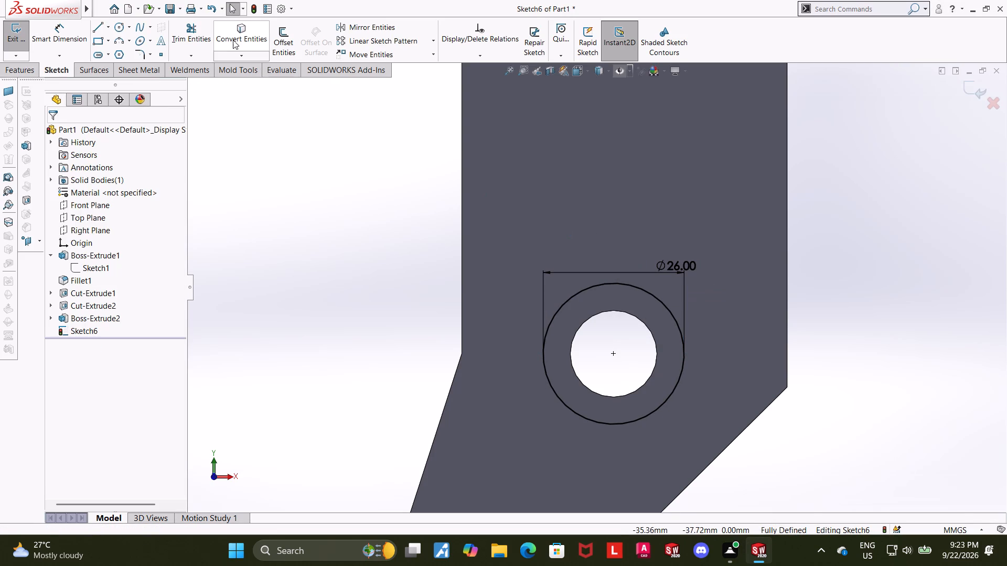
# Convert the edge of the hole inside the 26 mm circle into a sketch entity.
pyautogui.click(232, 39)
pyautogui.click(607, 310)
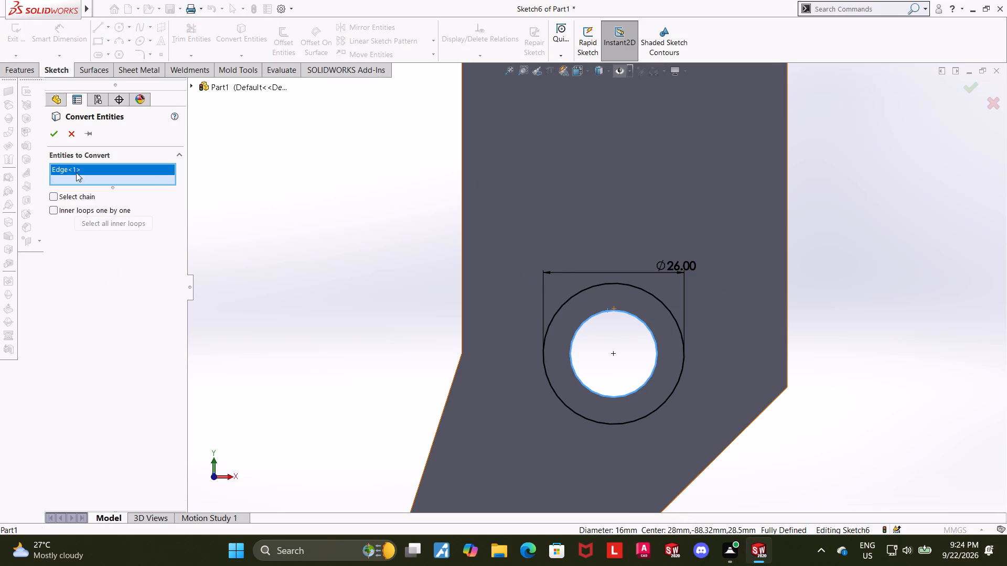
pyautogui.click(53, 138)
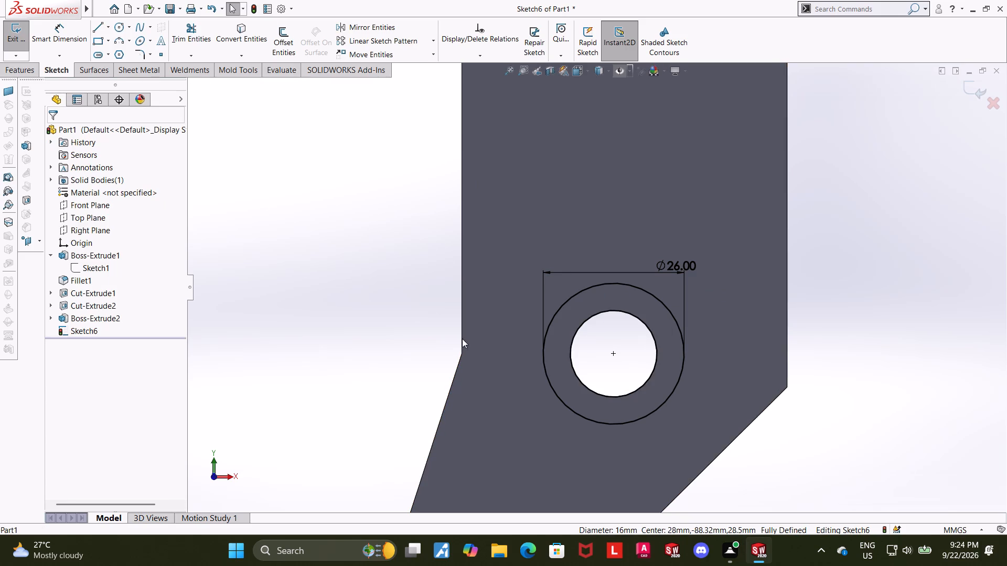
# Extrude the 26 mm ring sketch inward from the side arm, up to the opposite arm's inner face, with merged result.
pyautogui.click(968, 93)
pyautogui.moveTo(856, 275); pyautogui.dragTo(869, 277, button='middle')
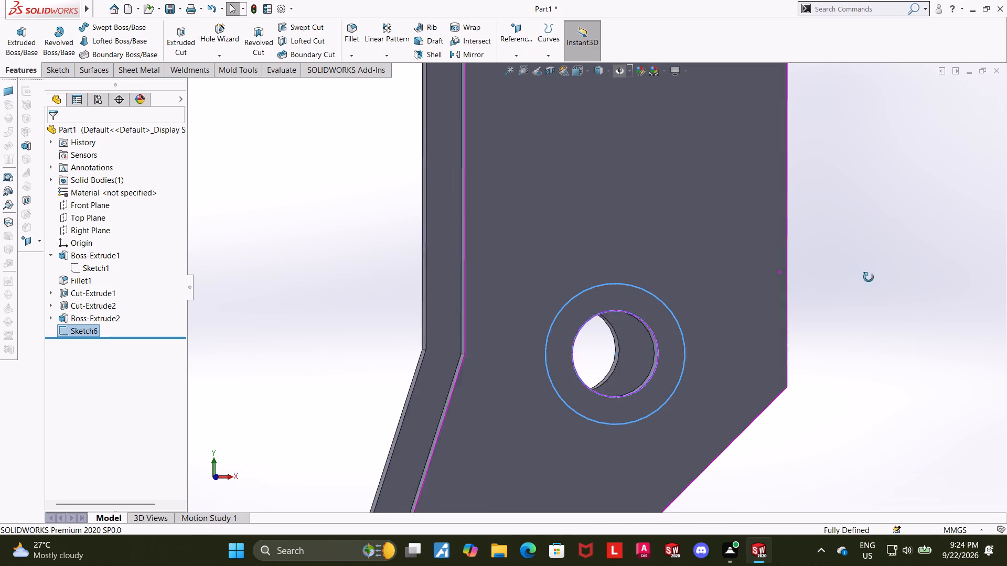
pyautogui.moveTo(869, 277); pyautogui.dragTo(880, 280, button='middle')
pyautogui.click(27, 35)
pyautogui.moveTo(213, 197); pyautogui.dragTo(243, 210, button='middle')
pyautogui.scroll(1, 243, 210)
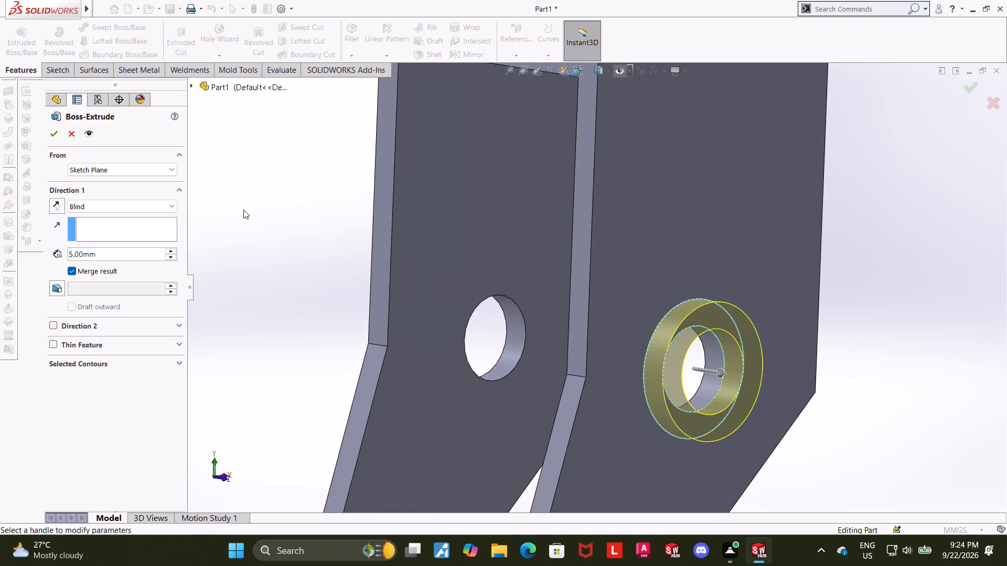
pyautogui.click(84, 169)
pyautogui.click(281, 198)
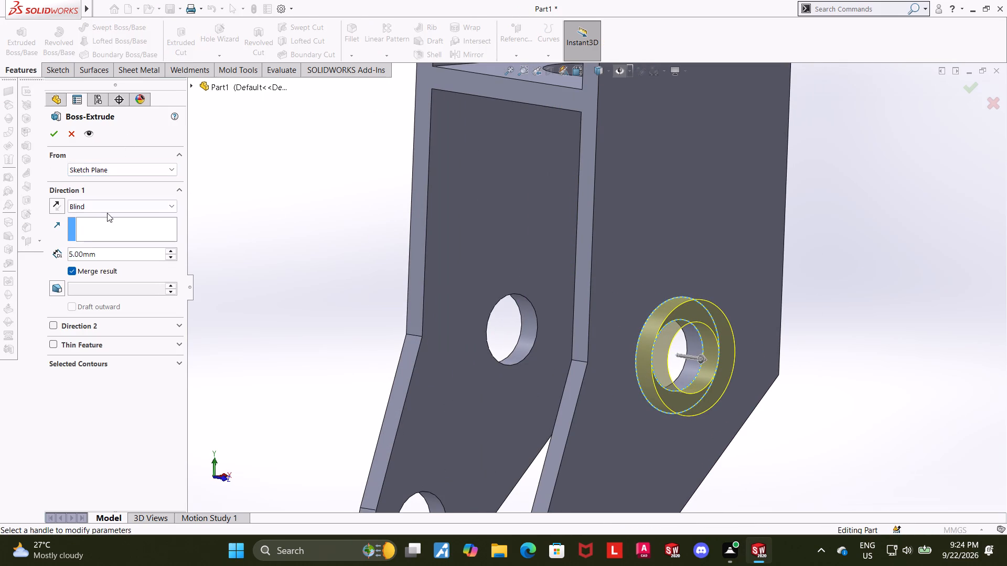
pyautogui.click(107, 213)
pyautogui.click(114, 206)
pyautogui.click(115, 251)
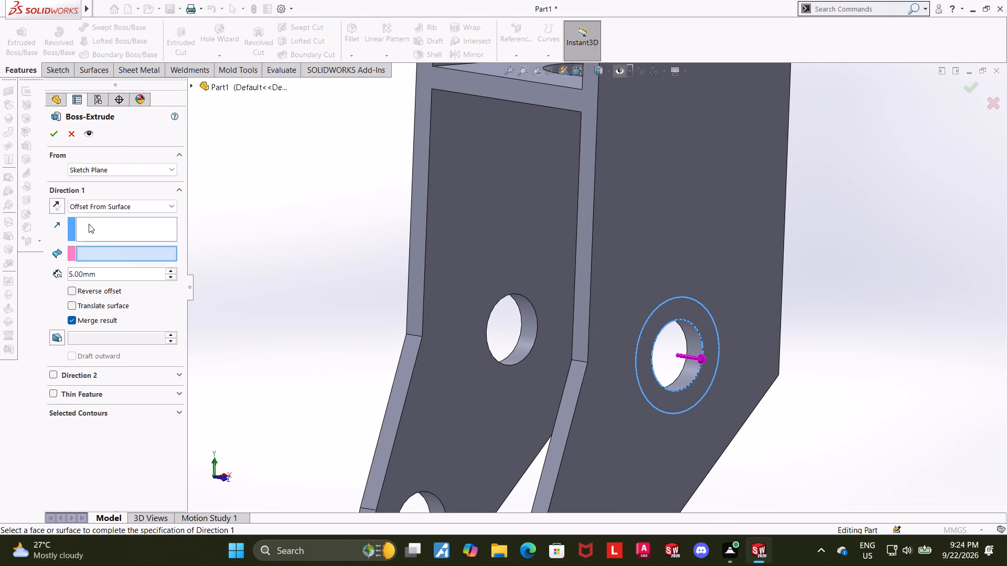
pyautogui.click(99, 209)
pyautogui.click(97, 242)
pyautogui.click(486, 260)
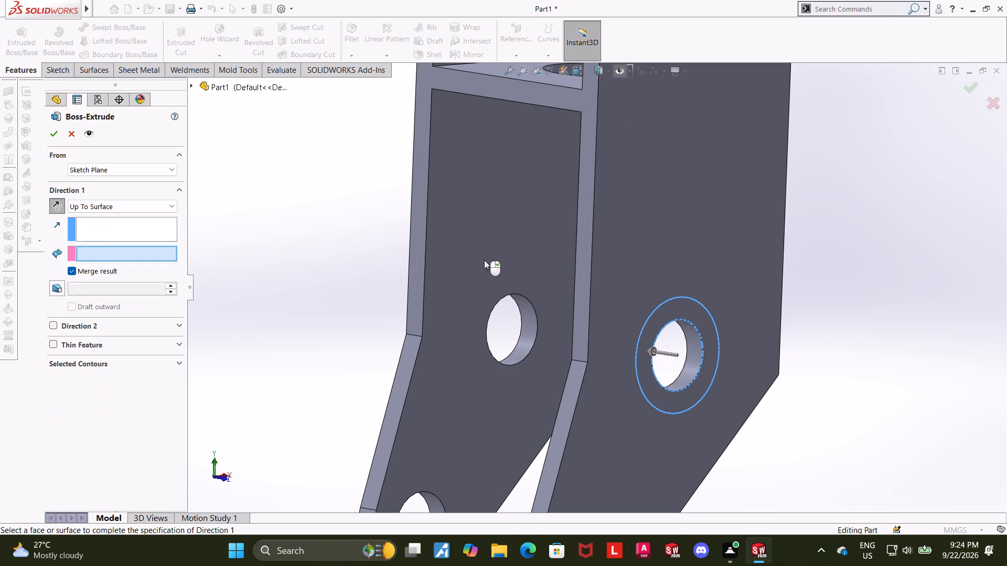
pyautogui.click(54, 133)
pyautogui.click(928, 270)
# Examine the part from several angles to check the new tube between the side arms and its through hole.
pyautogui.scroll(3, 879, 266)
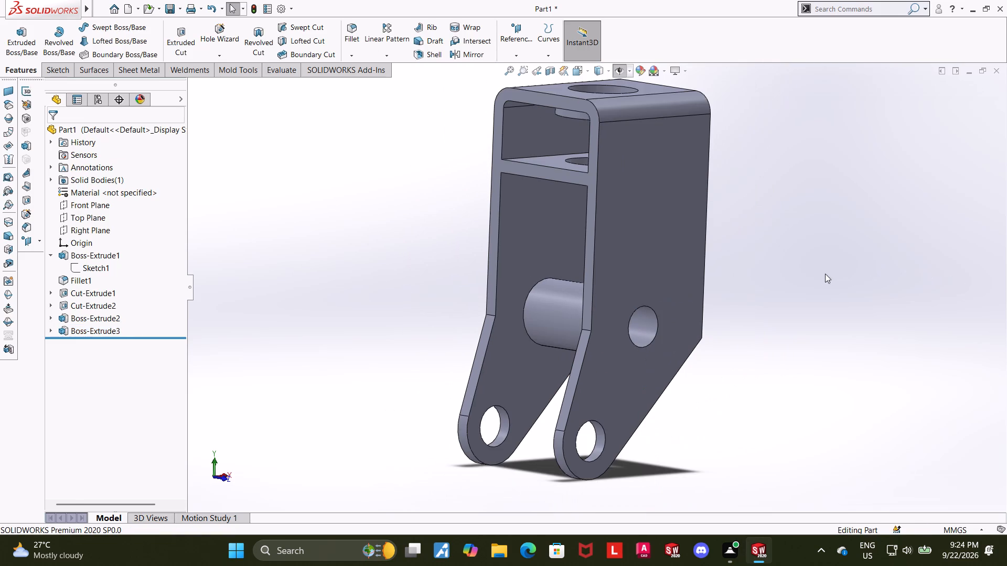
pyautogui.scroll(1, 756, 283)
pyautogui.moveTo(748, 289); pyautogui.dragTo(800, 238, button='middle')
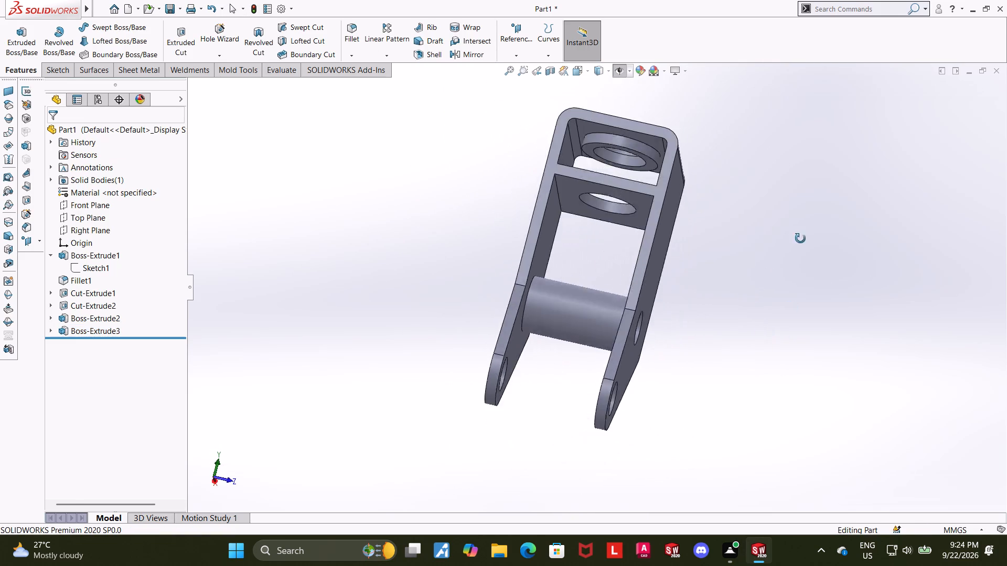
pyautogui.moveTo(800, 238); pyautogui.dragTo(796, 191, button='middle')
pyautogui.moveTo(713, 305); pyautogui.dragTo(893, 209, button='middle')
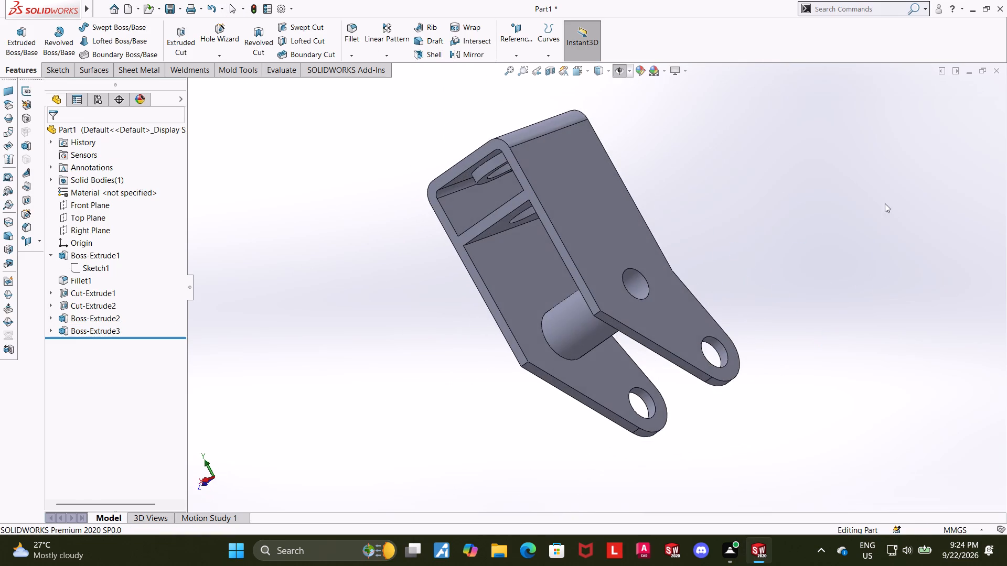
pyautogui.moveTo(693, 187); pyautogui.dragTo(767, 91, button='middle')
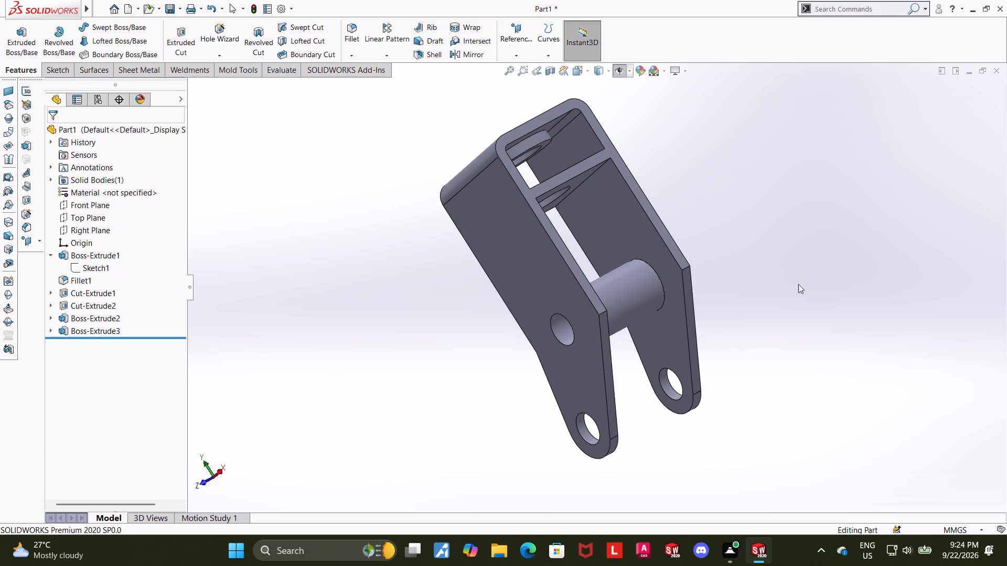
pyautogui.moveTo(784, 299); pyautogui.dragTo(681, 285, button='middle')
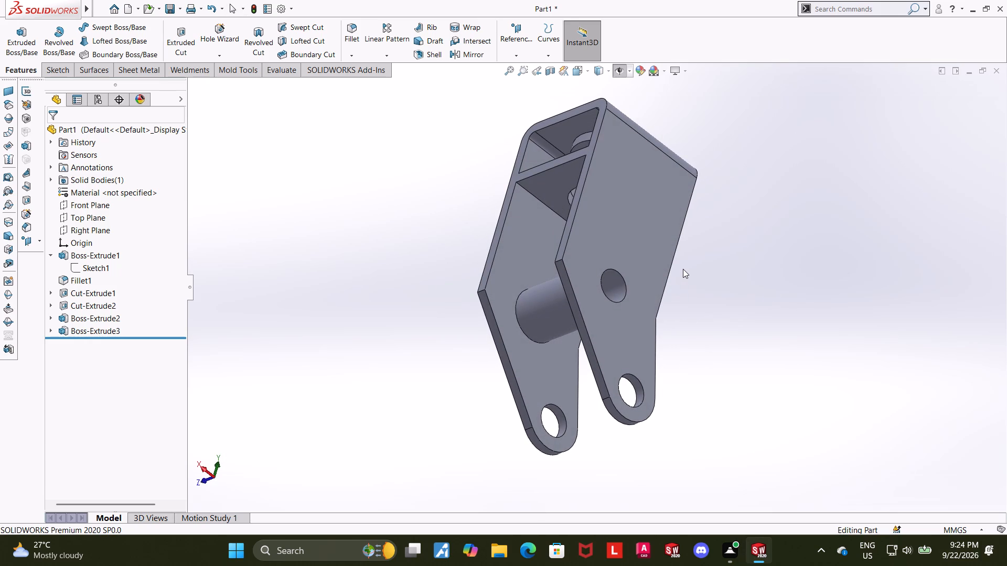
pyautogui.moveTo(613, 237); pyautogui.dragTo(629, 246, button='middle')
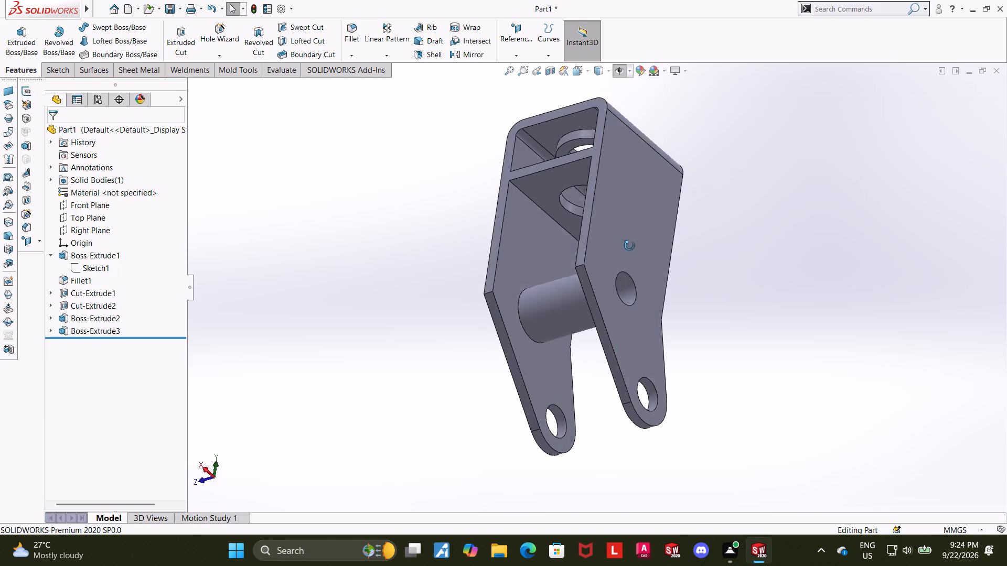
pyautogui.moveTo(629, 246); pyautogui.dragTo(844, 247, button='middle')
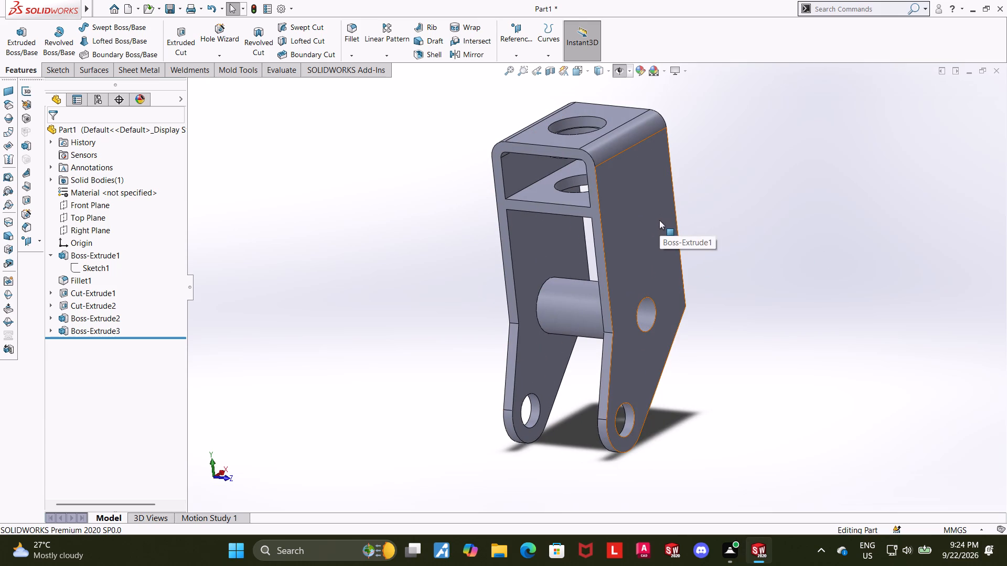
pyautogui.moveTo(685, 229); pyautogui.dragTo(708, 127, button='middle')
pyautogui.moveTo(673, 327); pyautogui.dragTo(656, 254, button='middle')
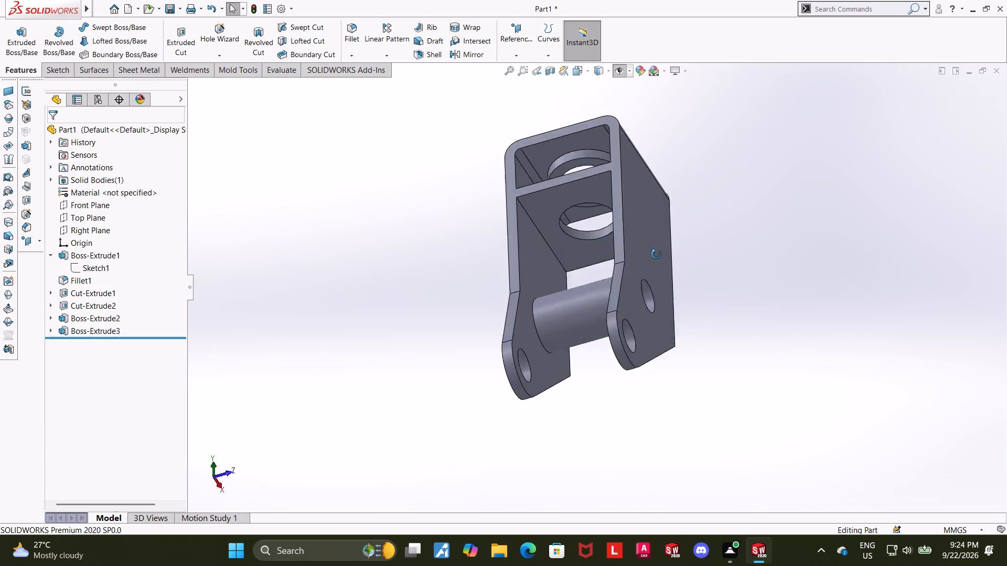
pyautogui.moveTo(656, 254); pyautogui.dragTo(655, 251, button='middle')
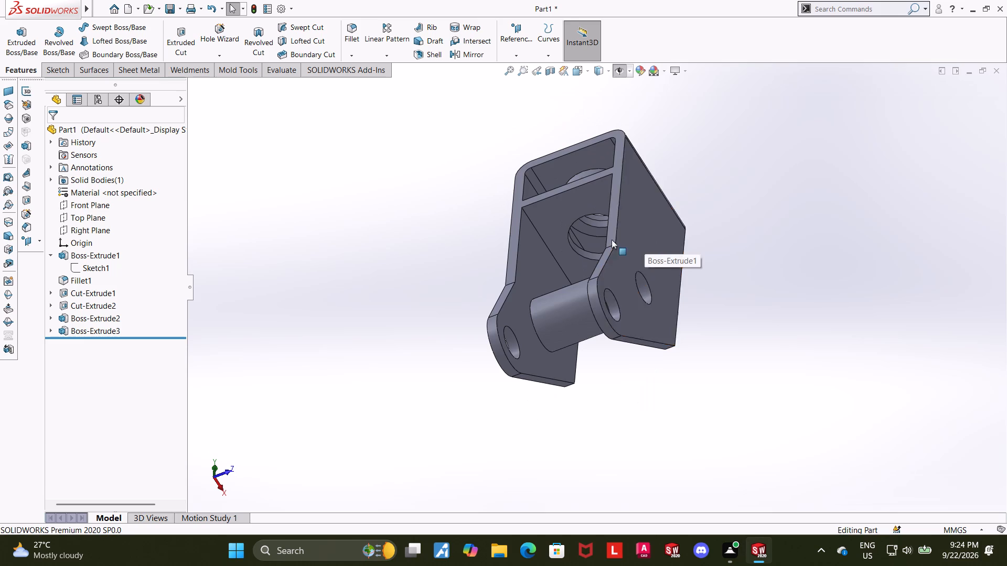
pyautogui.moveTo(698, 283); pyautogui.dragTo(663, 393, button='middle')
pyautogui.scroll(-1, 647, 342)
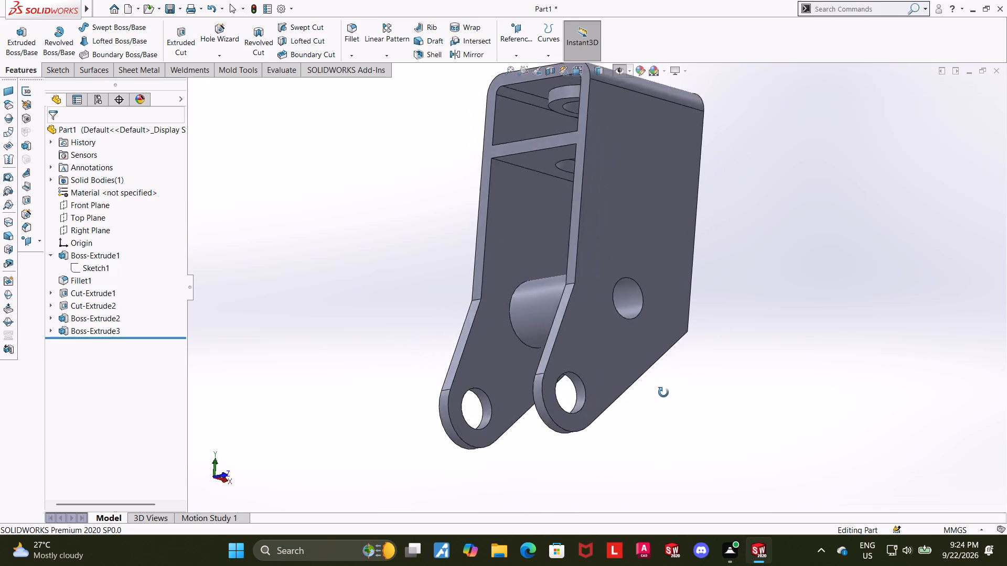
pyautogui.moveTo(663, 393); pyautogui.dragTo(642, 390, button='middle')
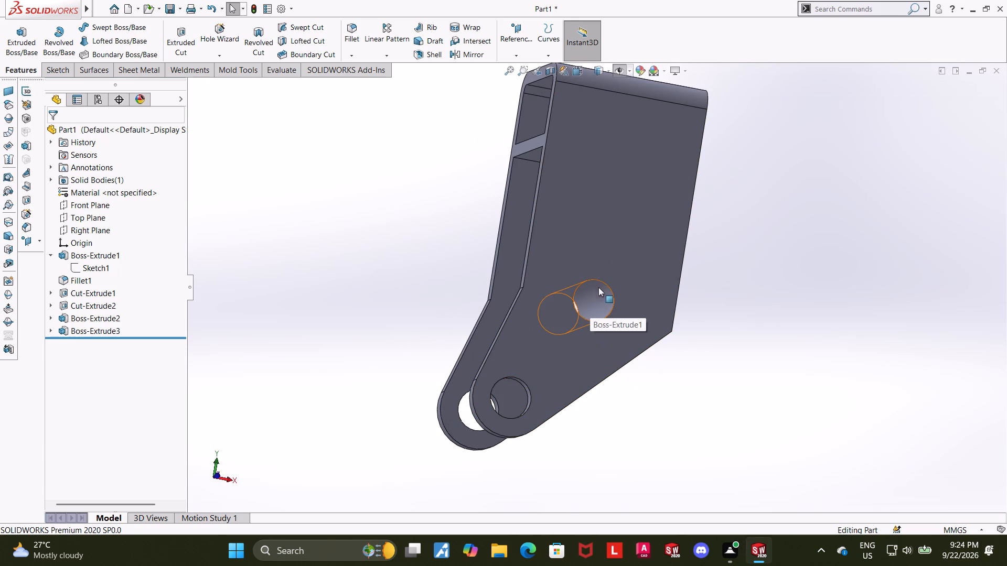
pyautogui.moveTo(617, 287); pyautogui.dragTo(621, 292, button='middle')
pyautogui.middleClick(621, 294)
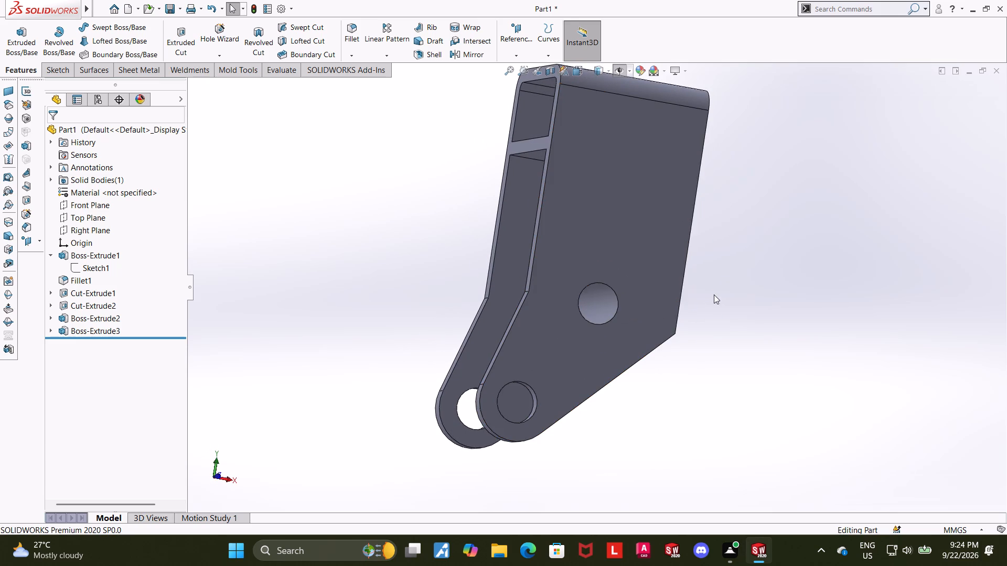
pyautogui.moveTo(698, 296); pyautogui.dragTo(665, 292, button='middle')
# Chamfer the outer edge of the end-wall hole by 1 mm at 45 degrees.
pyautogui.scroll(1, 658, 292)
pyautogui.scroll(-5, 663, 227)
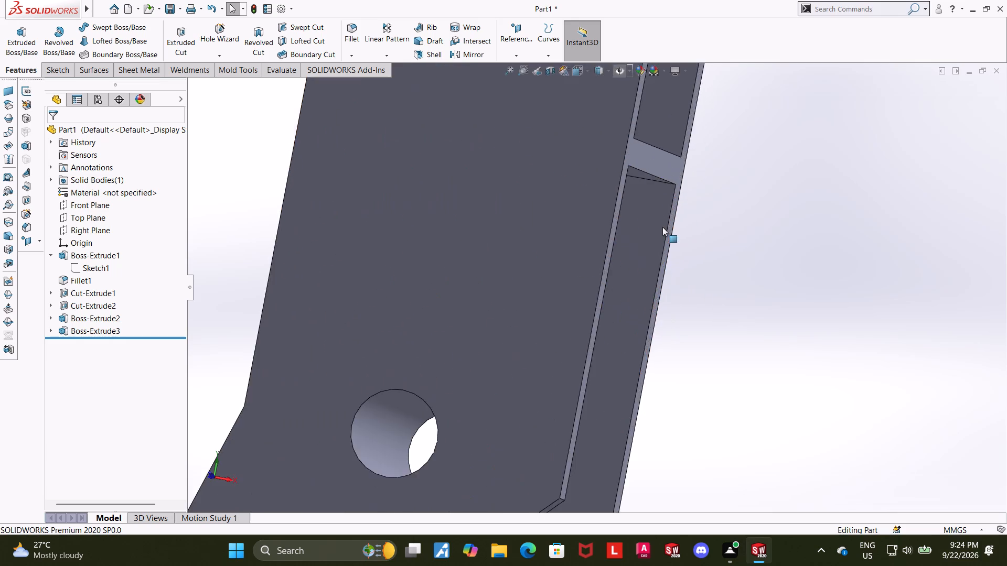
pyautogui.scroll(7, 699, 200)
pyautogui.moveTo(597, 171); pyautogui.dragTo(586, 283, button='middle')
pyautogui.scroll(1, 586, 282)
pyautogui.scroll(-6, 591, 213)
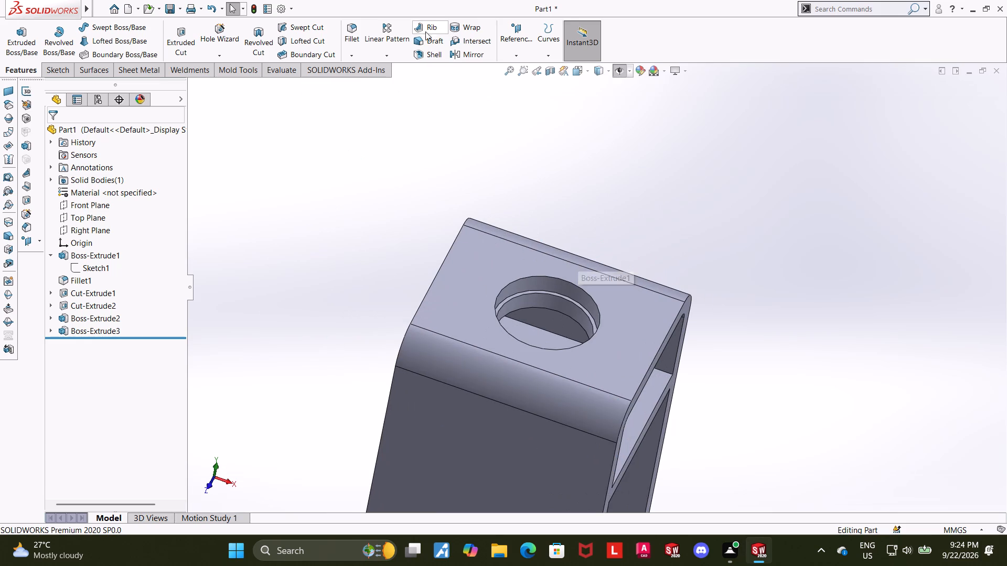
pyautogui.click(355, 51)
pyautogui.click(358, 77)
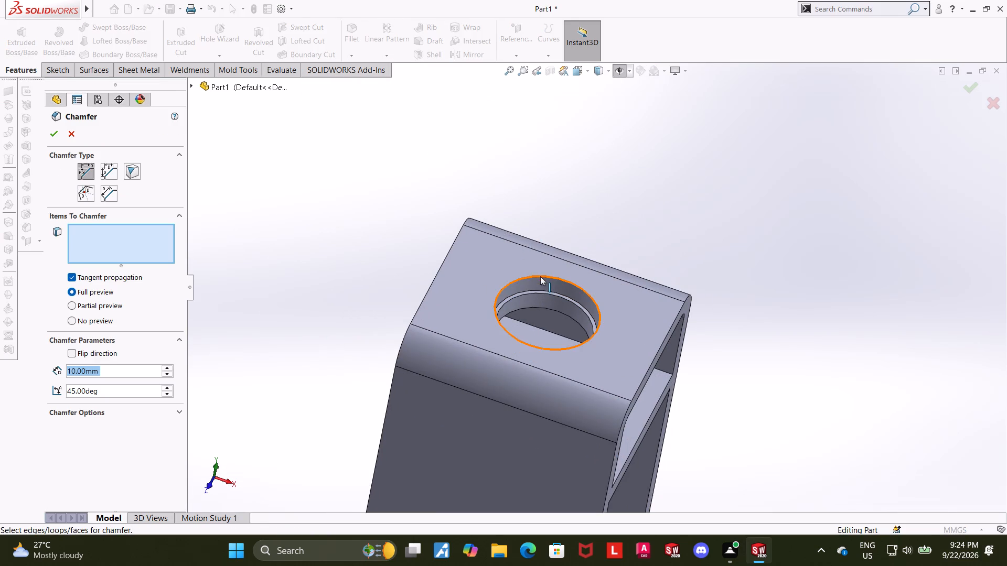
pyautogui.click(540, 276)
pyautogui.moveTo(119, 368); pyautogui.dragTo(60, 374)
pyautogui.press('Tab')
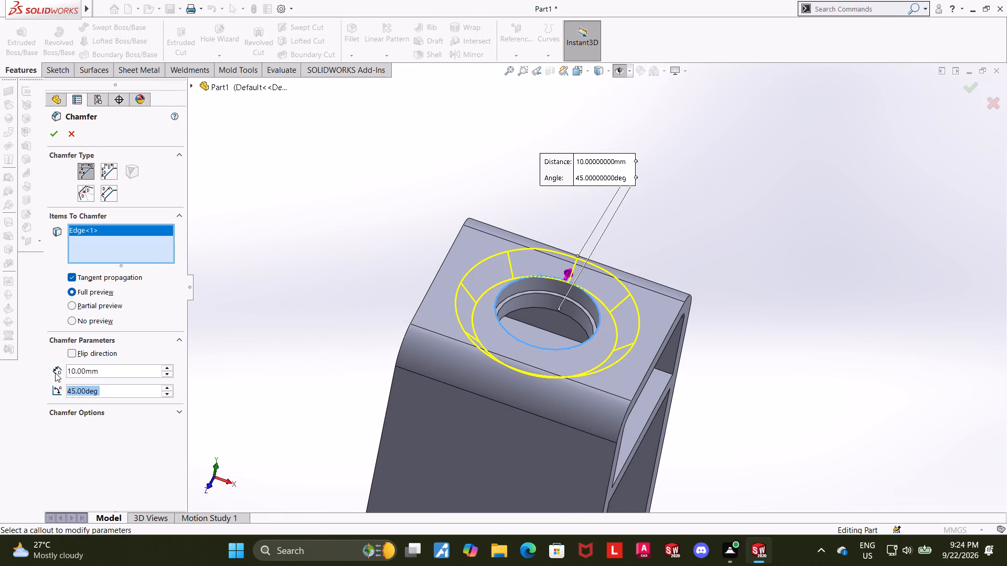
pyautogui.moveTo(129, 375); pyautogui.dragTo(45, 372)
pyautogui.press('1')
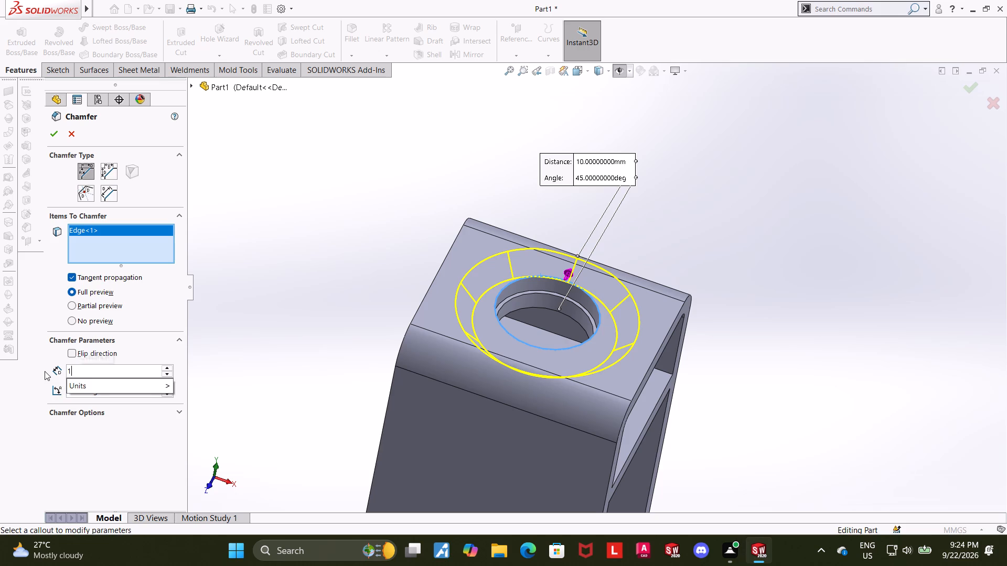
pyautogui.press('Return')
pyautogui.click(52, 138)
pyautogui.click(315, 251)
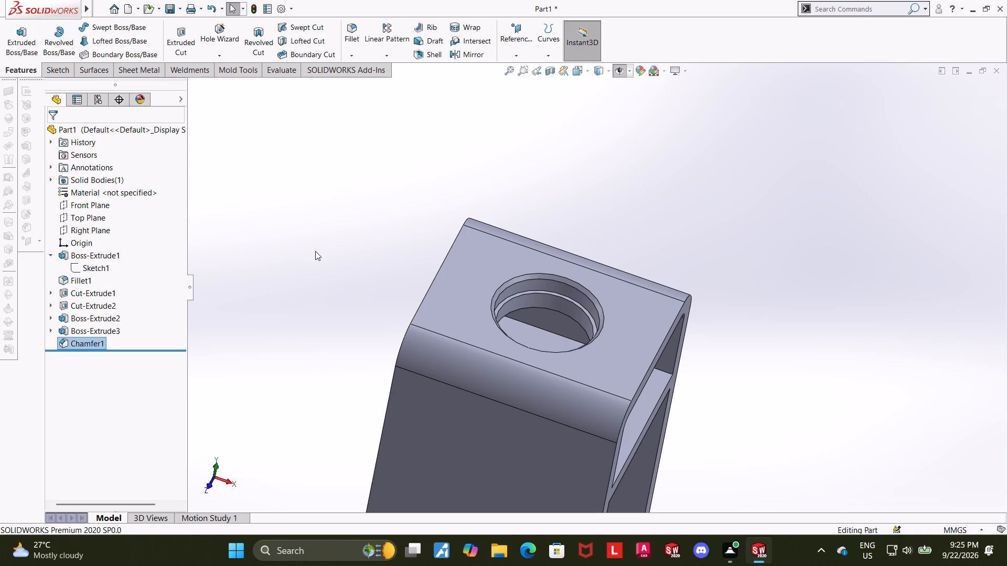
# Fillet the edge where the ring boss meets the end wall's inner face with a 3 mm radius.
pyautogui.moveTo(313, 253); pyautogui.dragTo(360, 270, button='middle')
pyautogui.scroll(4, 348, 333)
pyautogui.moveTo(617, 355); pyautogui.dragTo(703, 332, button='middle')
pyautogui.scroll(1, 694, 315)
pyautogui.scroll(-3, 572, 271)
pyautogui.click(355, 30)
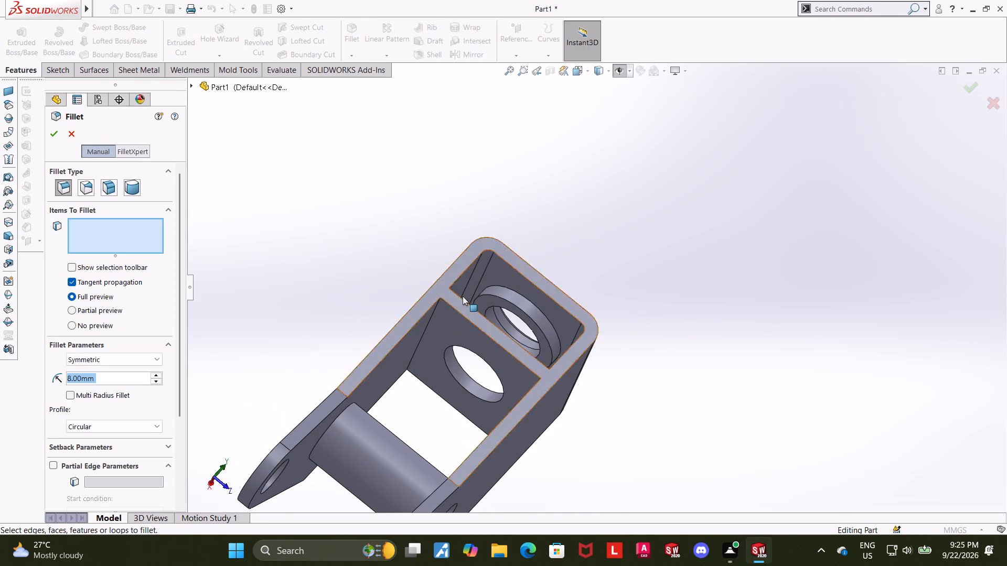
pyautogui.click(528, 298)
pyautogui.press('3')
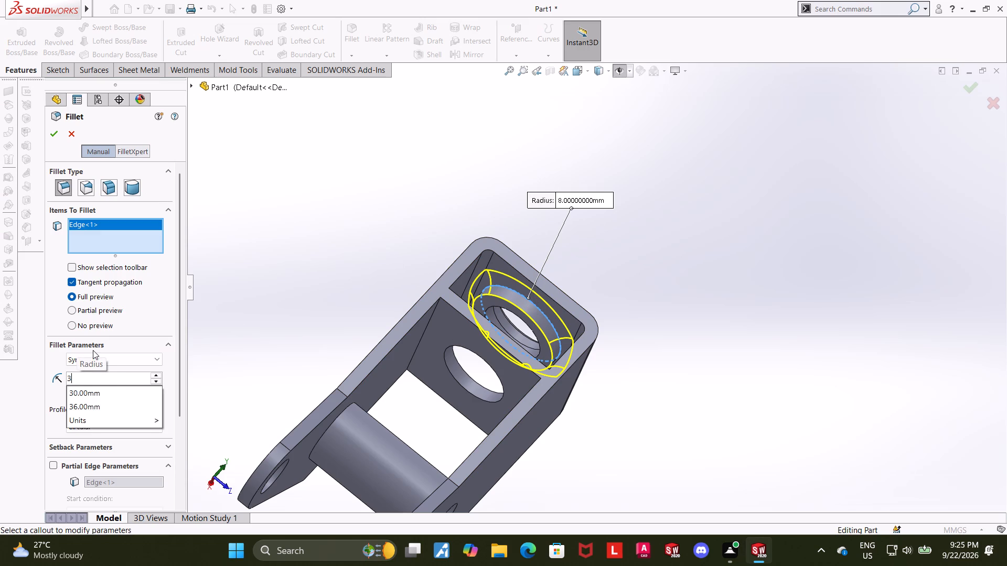
pyautogui.press('Return')
pyautogui.click(52, 132)
pyautogui.click(721, 247)
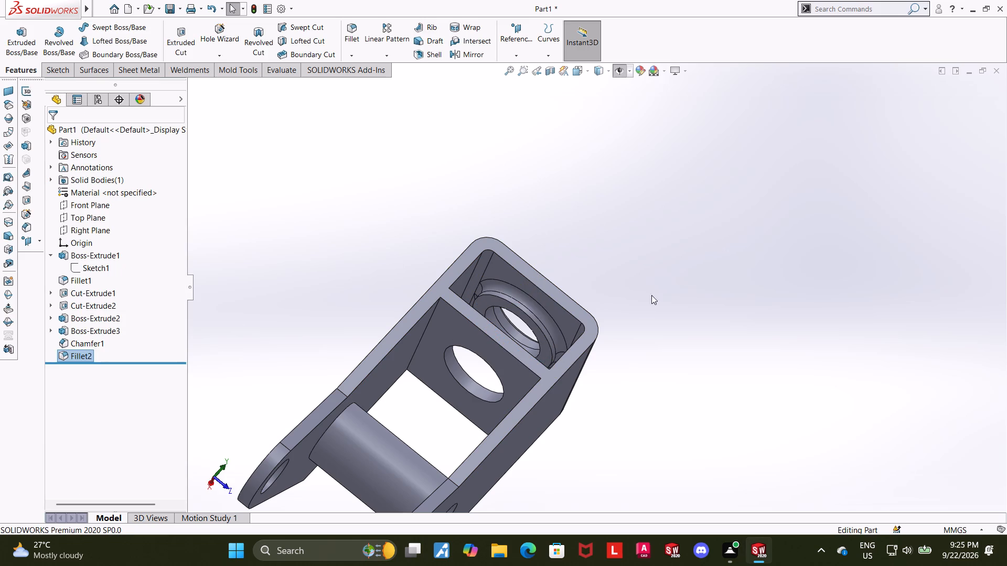
# Examine the part from several angles to check the fillet around the ring boss.
pyautogui.moveTo(612, 322); pyautogui.dragTo(598, 311, button='middle')
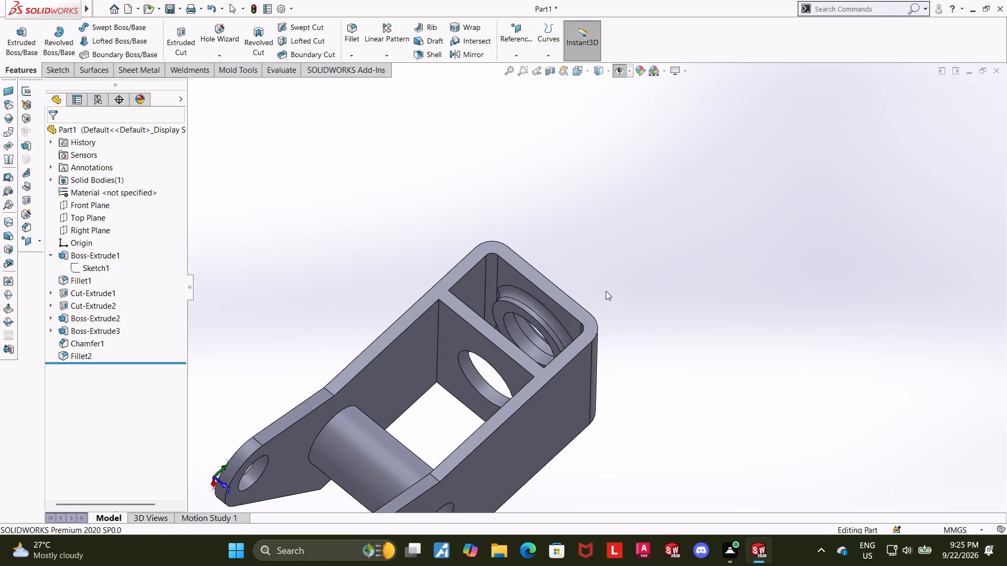
pyautogui.moveTo(669, 350); pyautogui.dragTo(659, 352, button='middle')
pyautogui.scroll(-1, 661, 350)
pyautogui.scroll(6, 660, 384)
pyautogui.moveTo(580, 380); pyautogui.dragTo(571, 209, button='middle')
pyautogui.scroll(1, 550, 424)
pyautogui.moveTo(554, 424); pyautogui.dragTo(687, 429, button='middle')
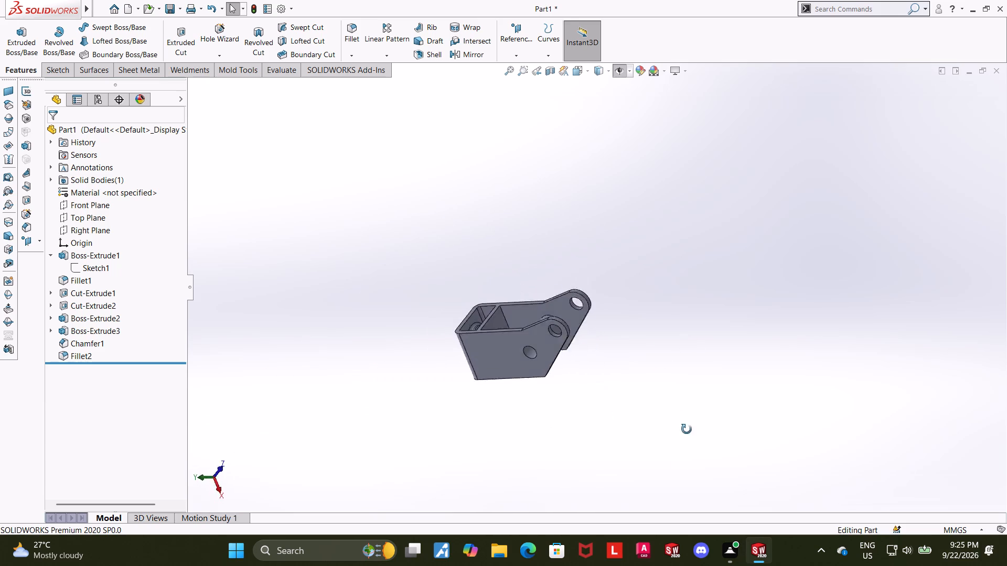
pyautogui.moveTo(687, 429); pyautogui.dragTo(585, 484, button='middle')
pyautogui.scroll(-4, 586, 330)
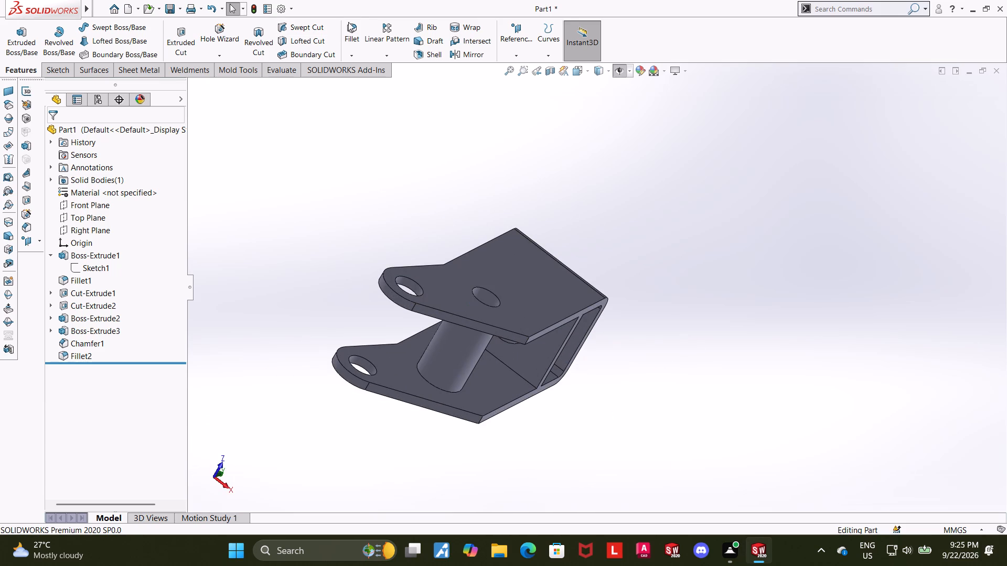
# Set up a 20 mm radius fillet on the convex corner edges of both side arms, beside the cross tube.
pyautogui.click(349, 25)
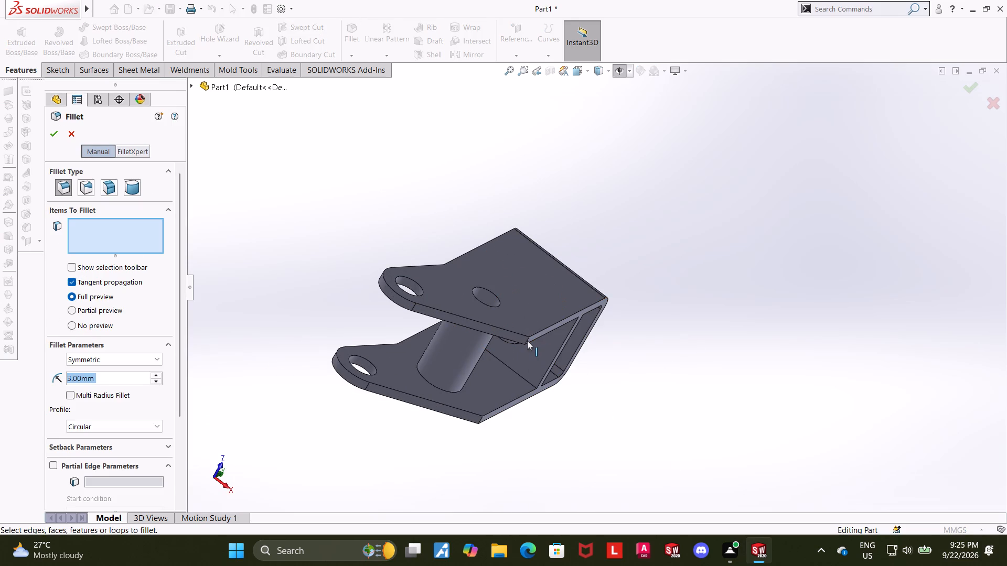
pyautogui.click(527, 340)
pyautogui.rightClick(113, 227)
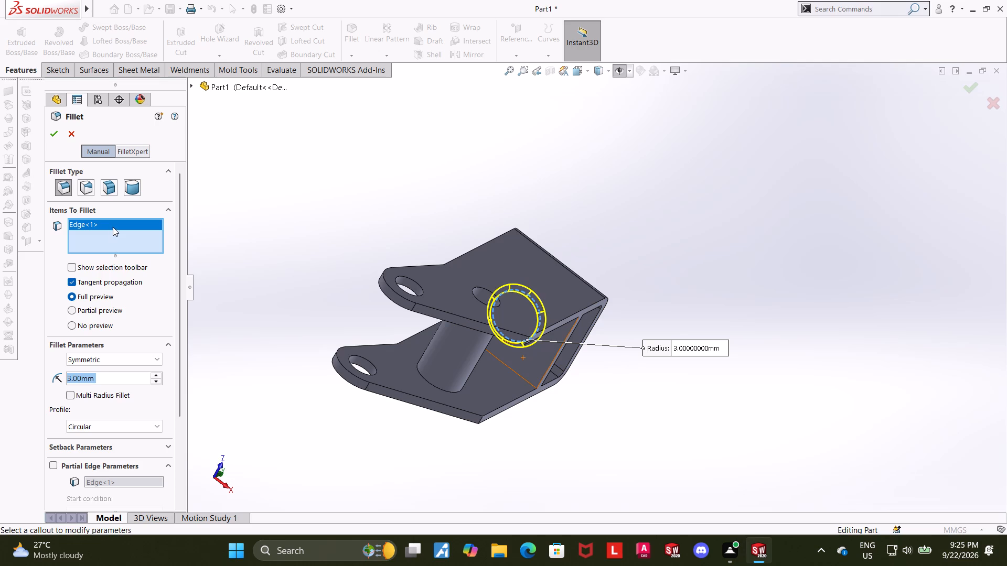
pyautogui.click(132, 251)
pyautogui.moveTo(453, 345); pyautogui.dragTo(479, 509, button='middle')
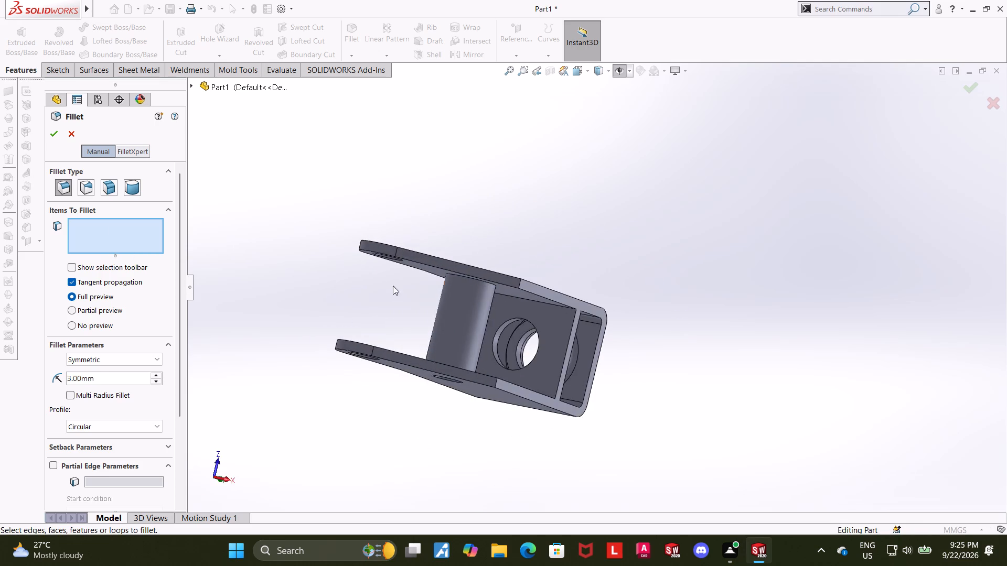
pyautogui.moveTo(405, 278); pyautogui.dragTo(468, 540, button='middle')
pyautogui.click(478, 313)
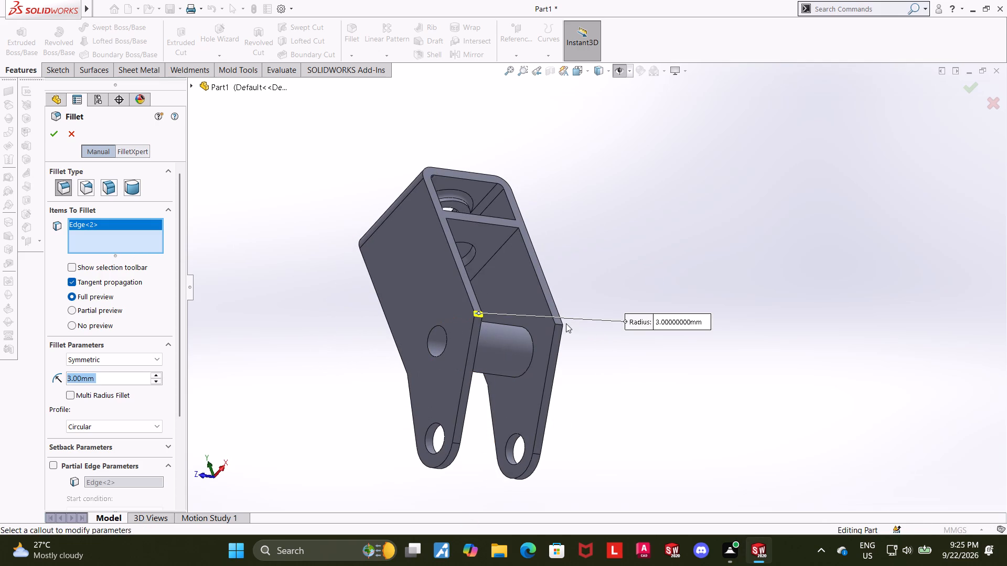
pyautogui.click(561, 325)
pyautogui.rightClick(108, 239)
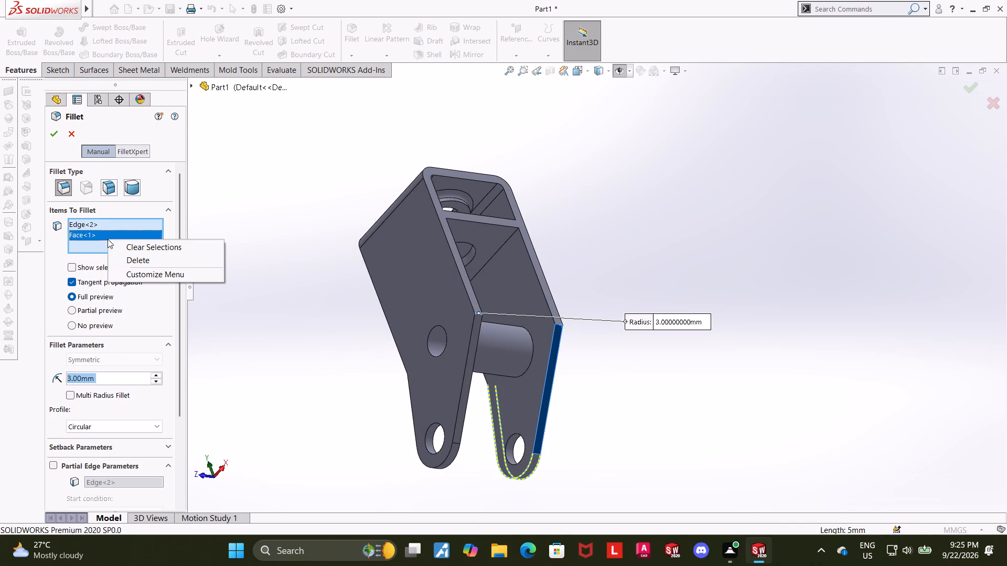
pyautogui.click(123, 257)
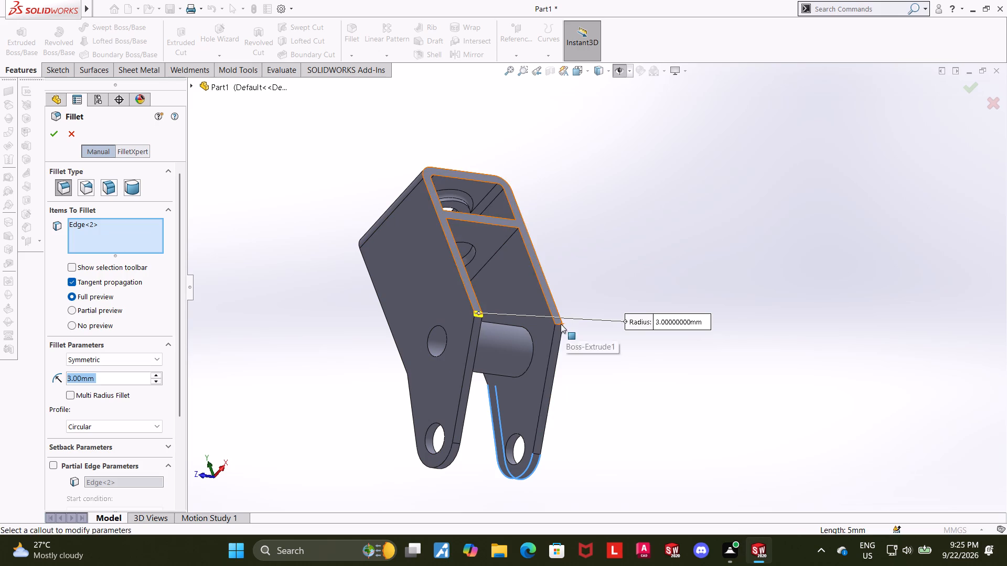
pyautogui.click(561, 324)
pyautogui.rightClick(125, 241)
pyautogui.click(147, 250)
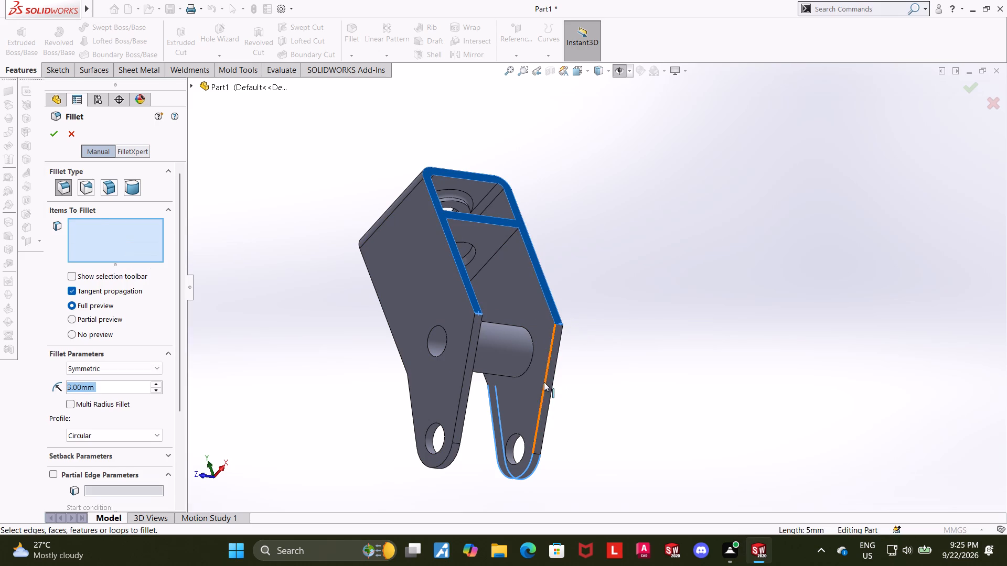
pyautogui.click(557, 323)
pyautogui.click(698, 335)
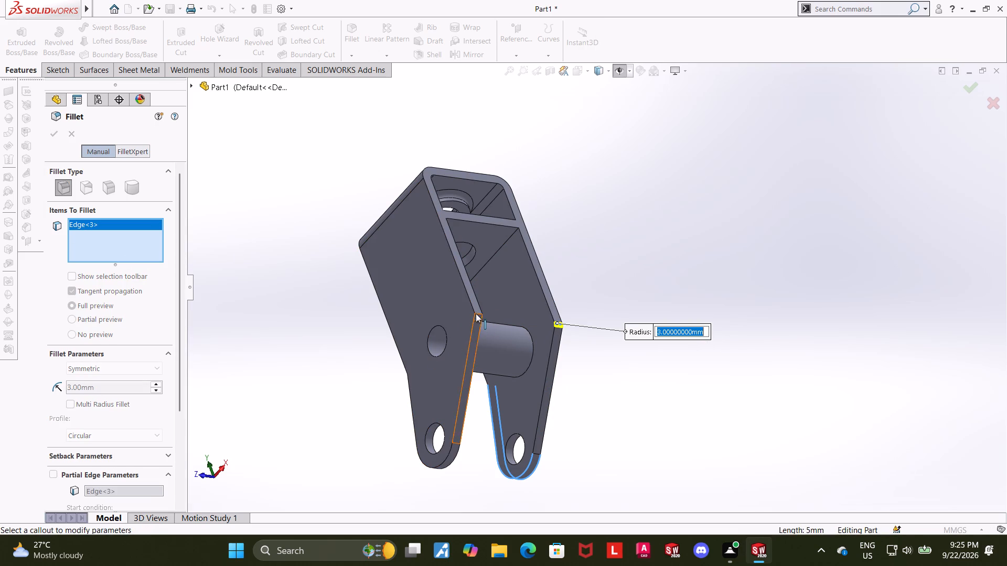
pyautogui.click(479, 315)
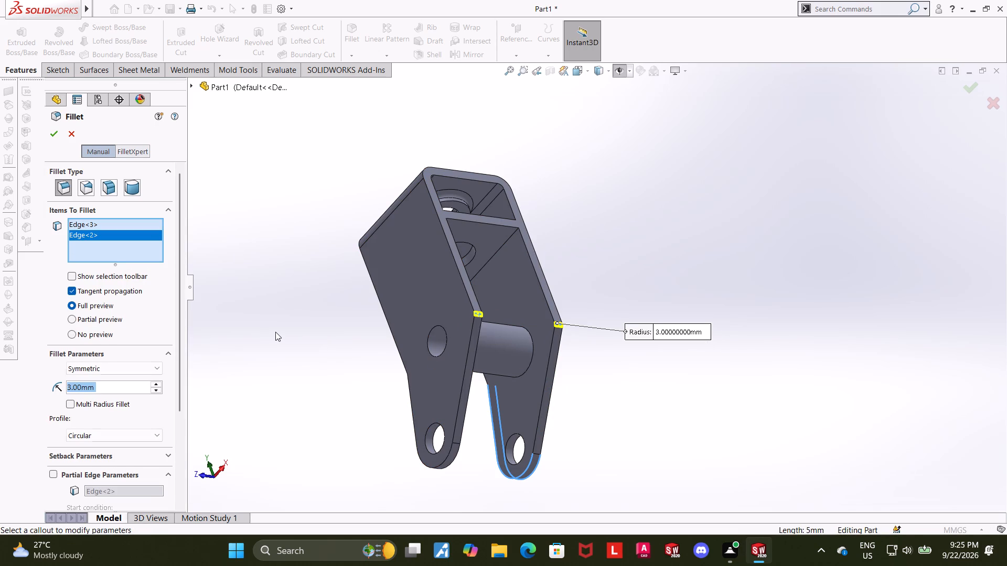
pyautogui.write('20')
pyautogui.press('Return')
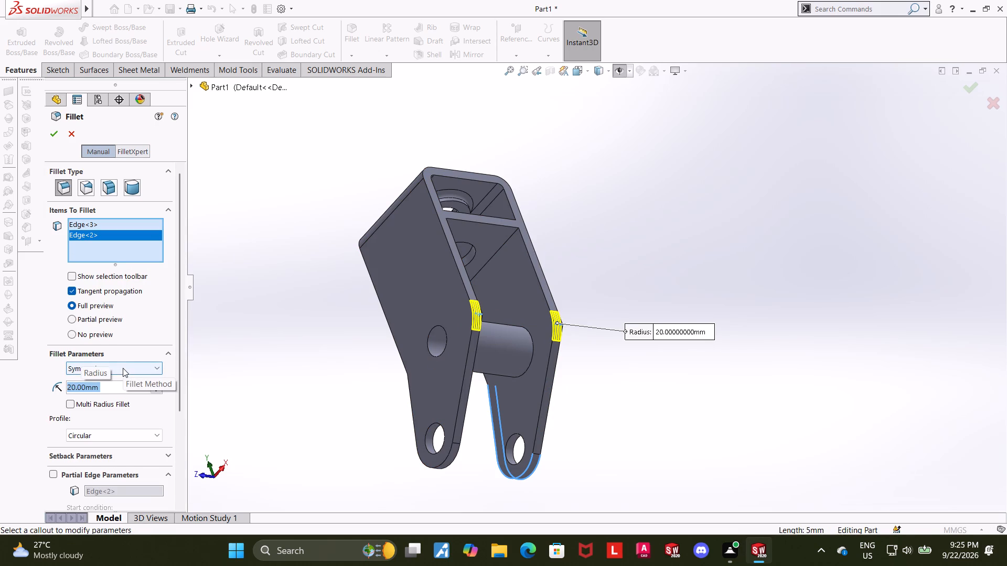
# Add the concave bend edges on the opposite side of both arms to the 20 mm fillet and apply it.
pyautogui.moveTo(312, 390); pyautogui.dragTo(450, 333, button='middle')
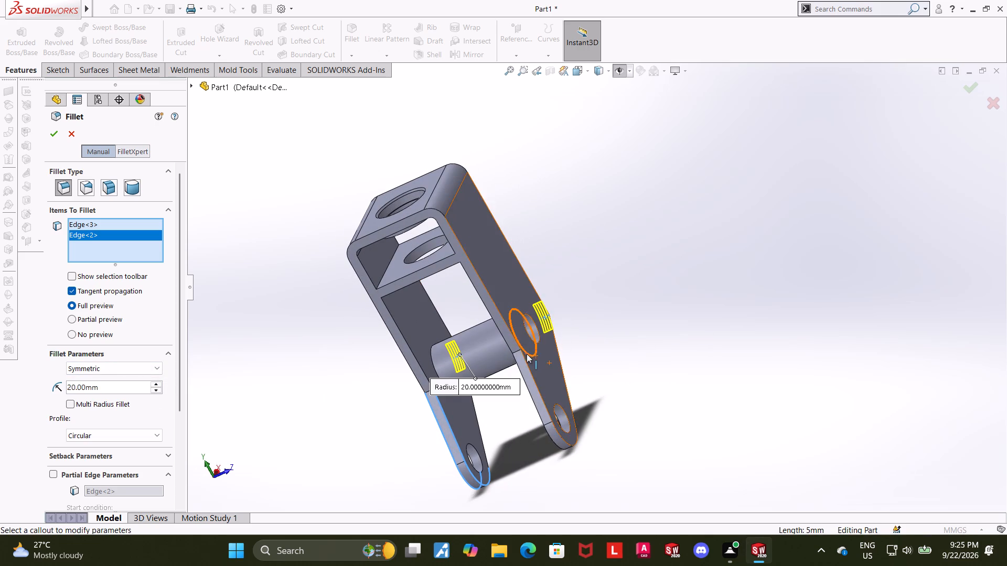
pyautogui.click(517, 351)
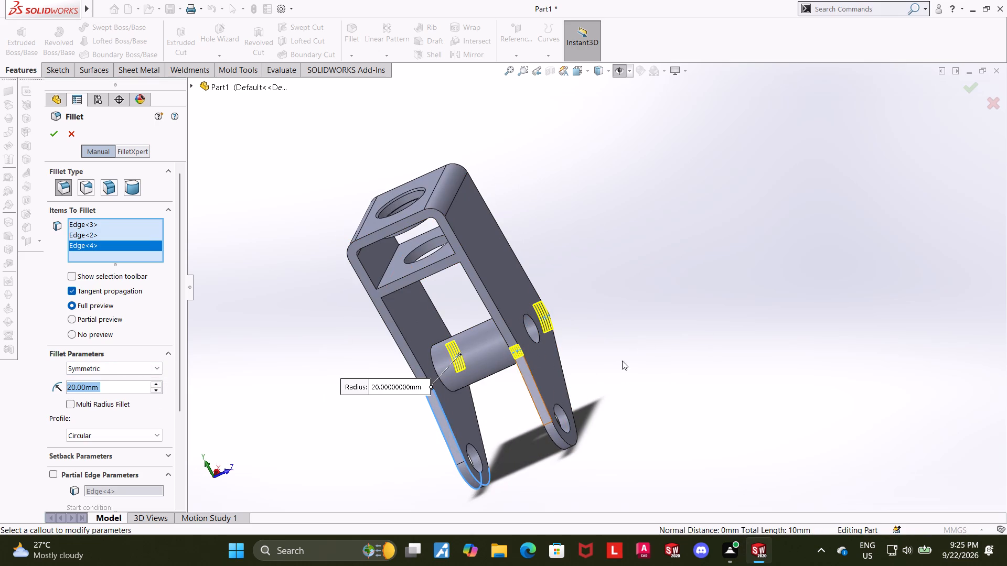
pyautogui.moveTo(644, 345); pyautogui.dragTo(682, 317, button='middle')
pyautogui.click(451, 384)
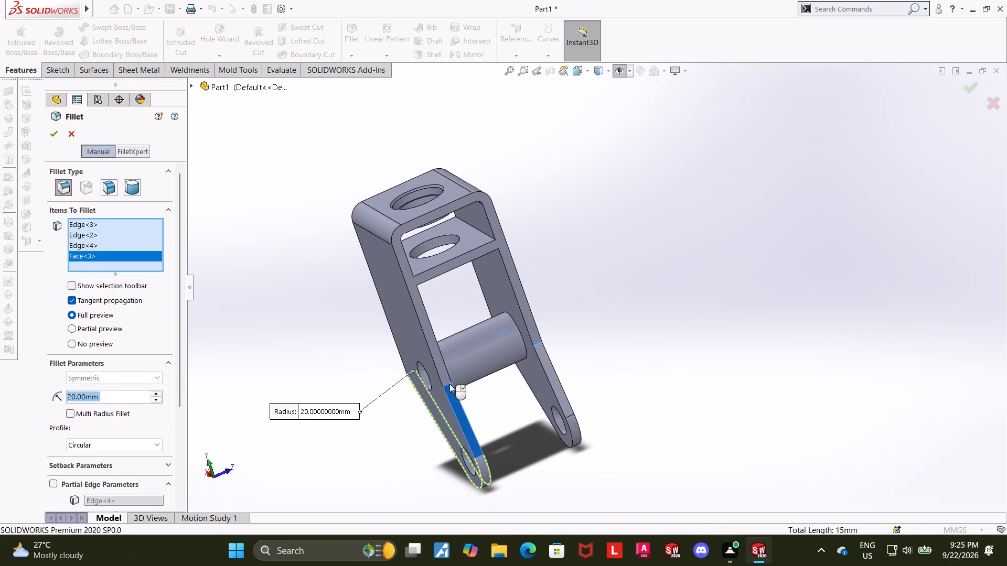
pyautogui.rightClick(99, 254)
pyautogui.click(125, 275)
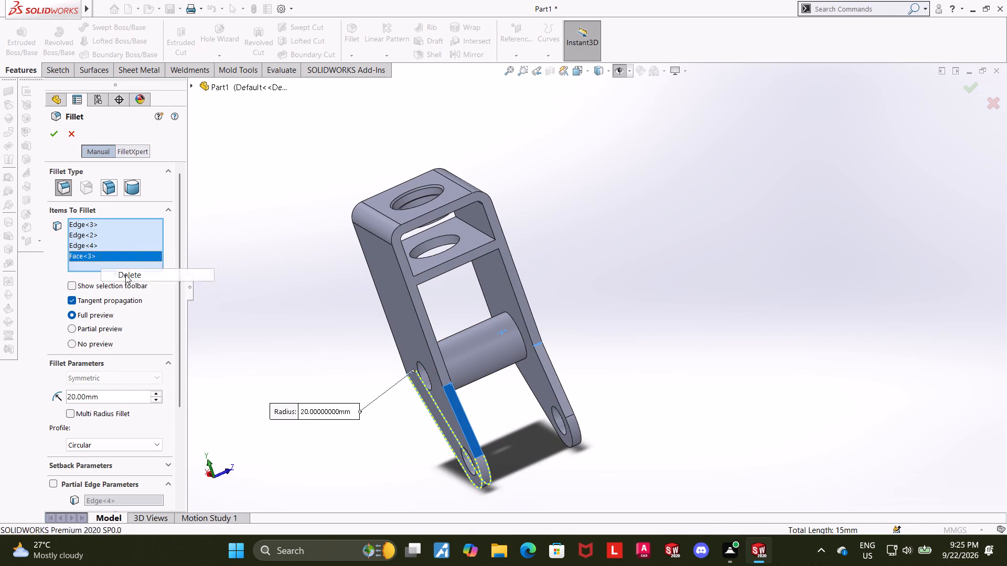
pyautogui.scroll(-6, 492, 425)
pyautogui.click(406, 239)
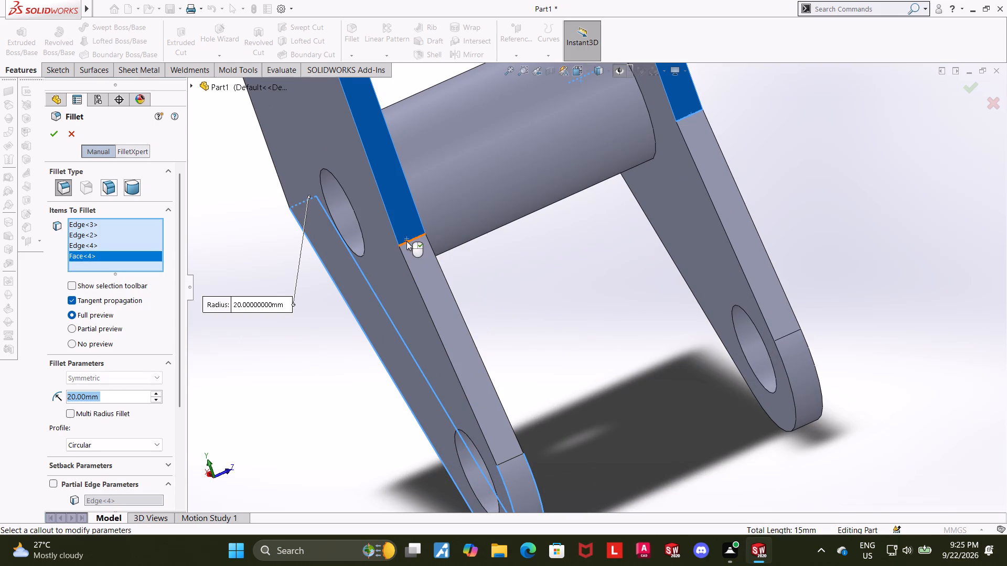
pyautogui.rightClick(82, 255)
pyautogui.click(103, 274)
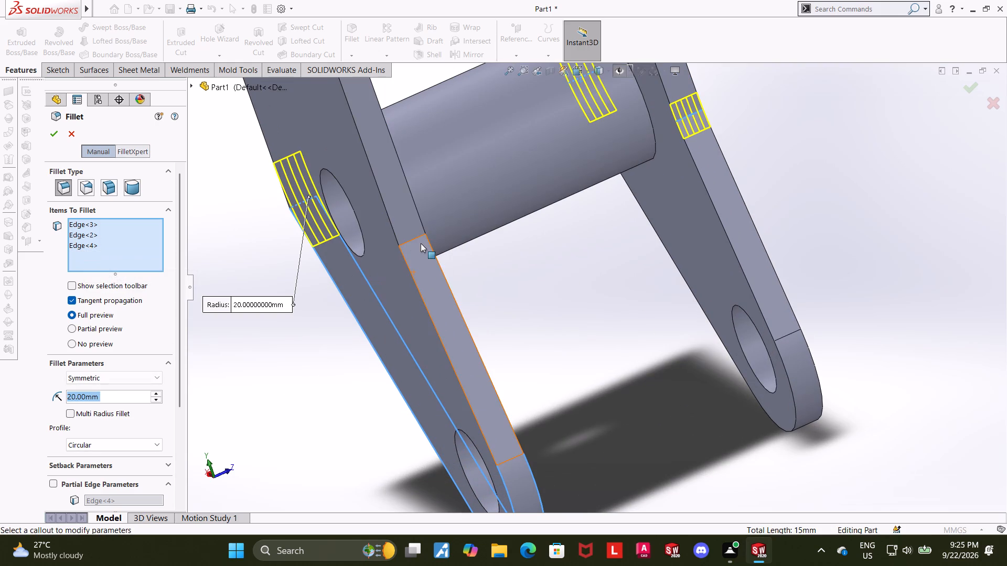
pyautogui.click(414, 239)
pyautogui.click(55, 130)
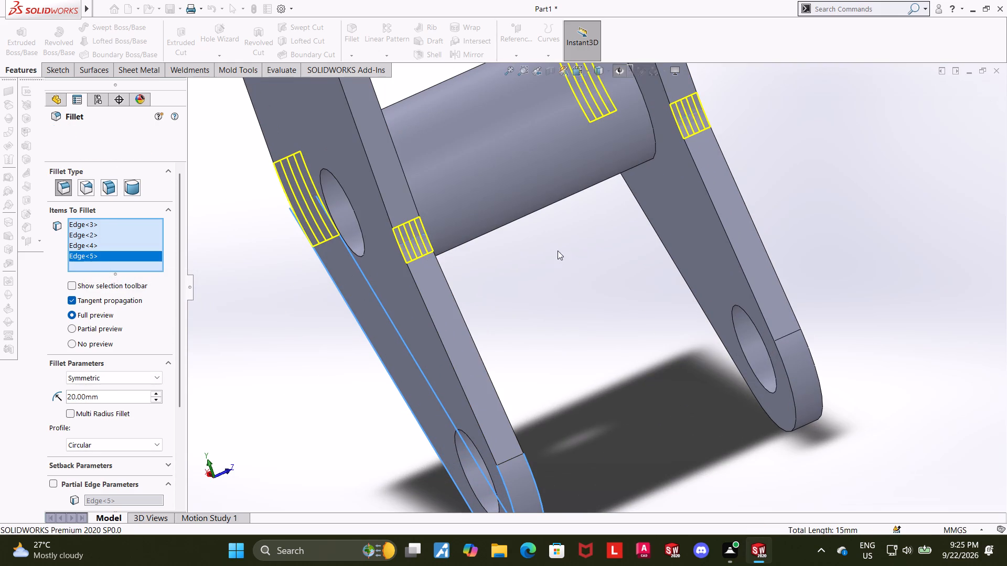
# Examine the side arms' rounded corners from several angles and review the new fillet's edge selection and radius without changing them.
pyautogui.scroll(5, 827, 282)
pyautogui.moveTo(658, 252); pyautogui.dragTo(719, 176, button='middle')
pyautogui.moveTo(627, 256); pyautogui.dragTo(655, 240, button='middle')
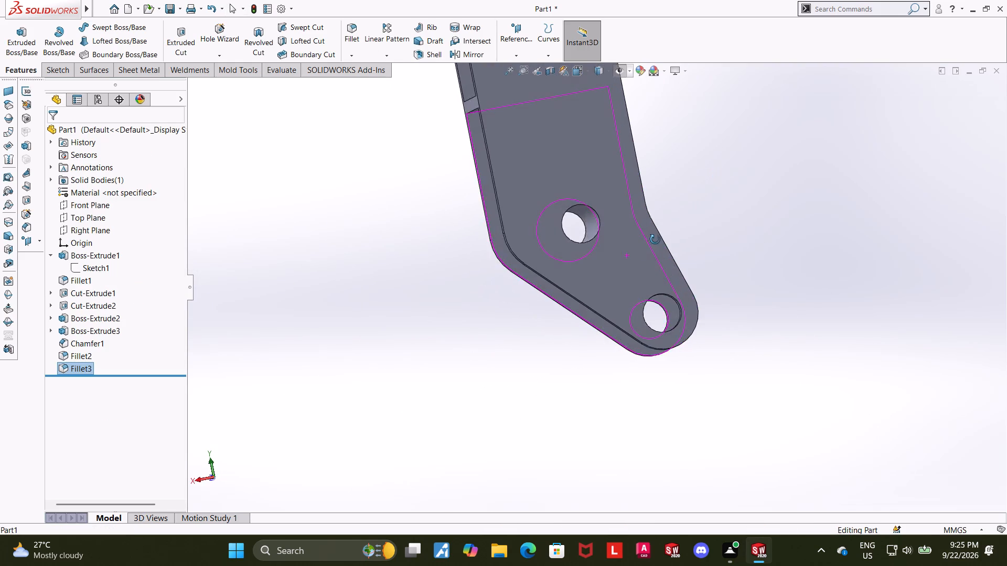
pyautogui.moveTo(655, 240); pyautogui.dragTo(644, 256, button='middle')
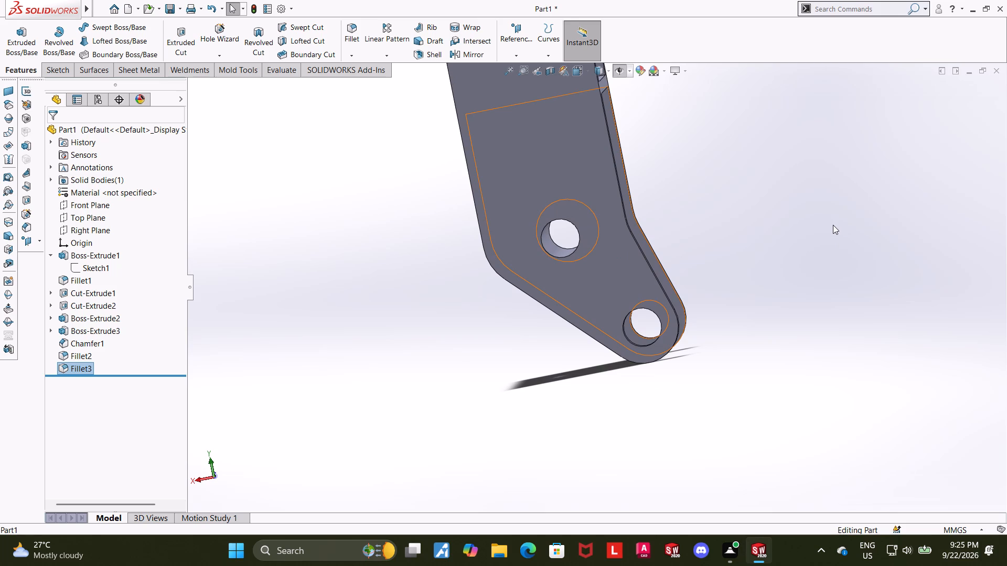
pyautogui.moveTo(669, 230); pyautogui.dragTo(679, 224, button='middle')
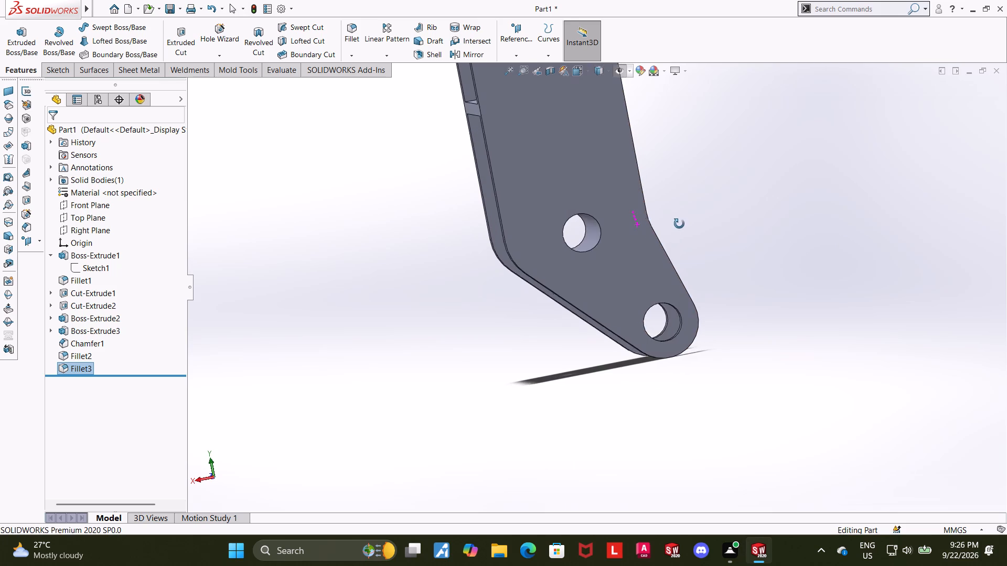
pyautogui.moveTo(679, 224); pyautogui.dragTo(646, 234, button='middle')
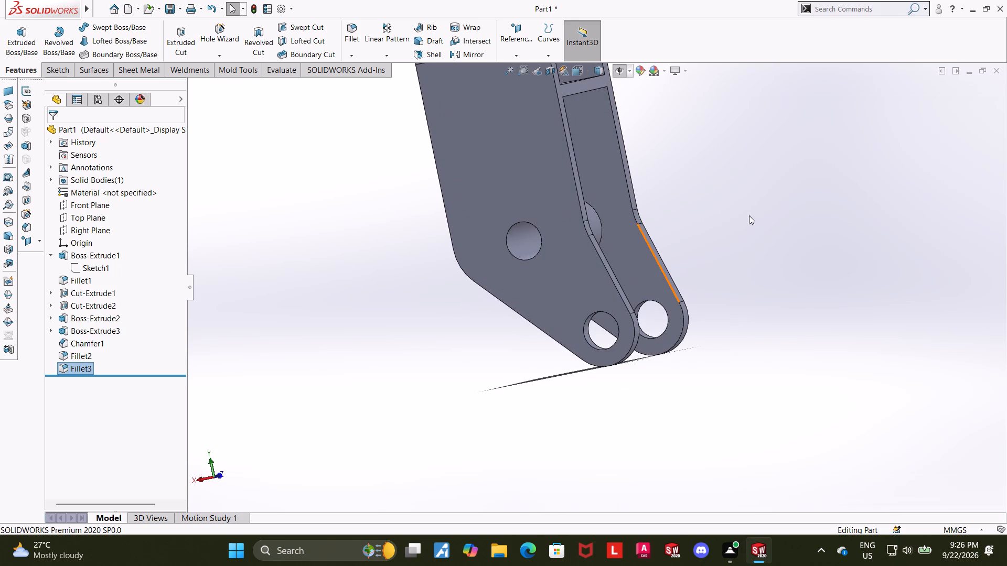
pyautogui.moveTo(763, 182); pyautogui.dragTo(718, 208, button='middle')
pyautogui.click(82, 365)
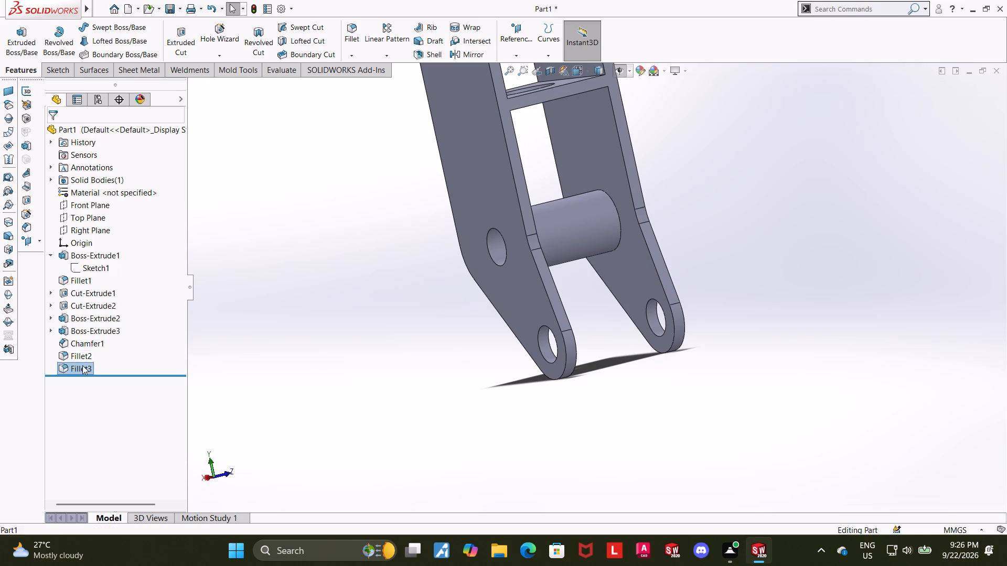
pyautogui.click(95, 338)
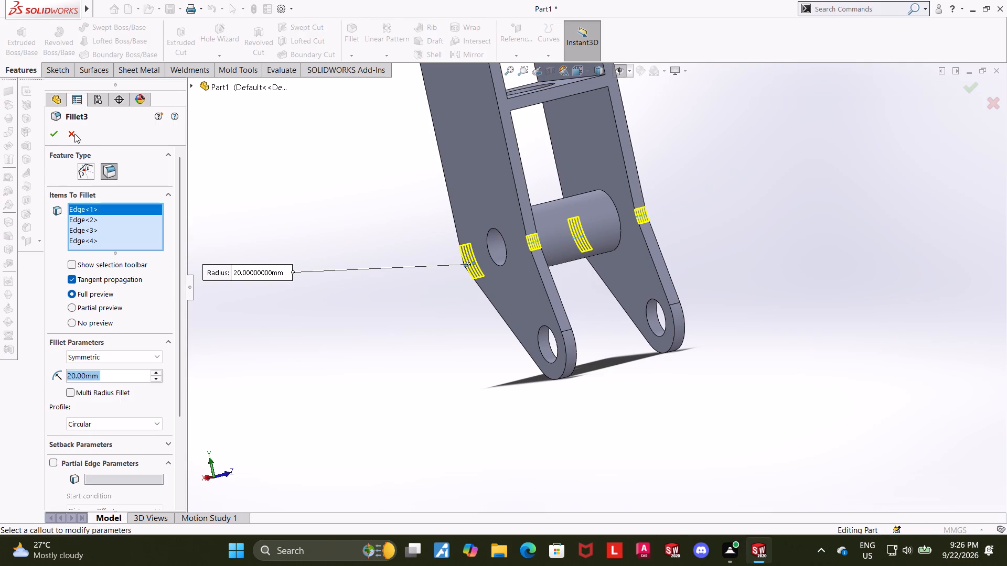
pyautogui.click(73, 133)
pyautogui.click(362, 388)
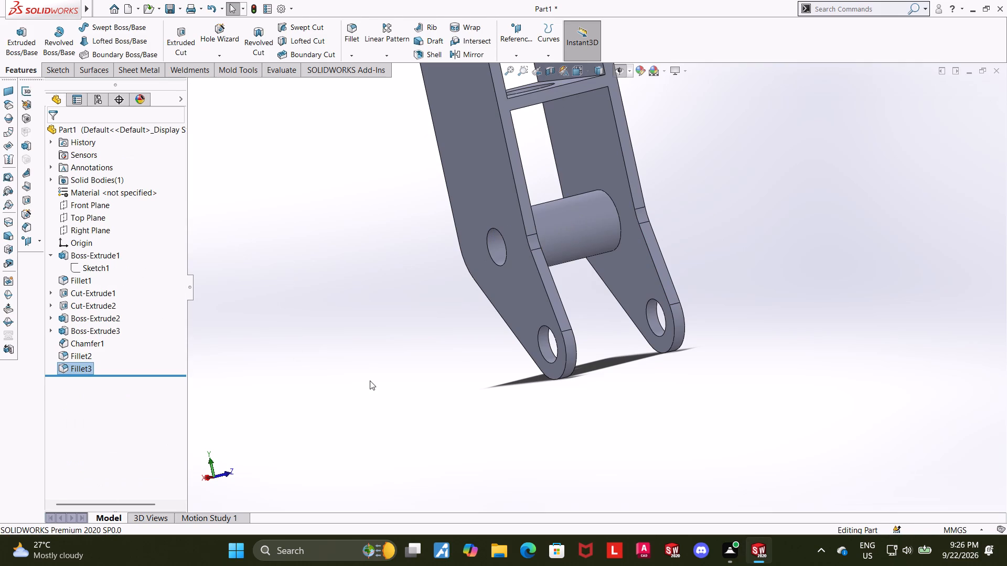
pyautogui.scroll(5, 372, 382)
pyautogui.scroll(-4, 540, 211)
pyautogui.moveTo(636, 315); pyautogui.dragTo(626, 254, button='middle')
pyautogui.moveTo(668, 247); pyautogui.dragTo(801, 312, button='middle')
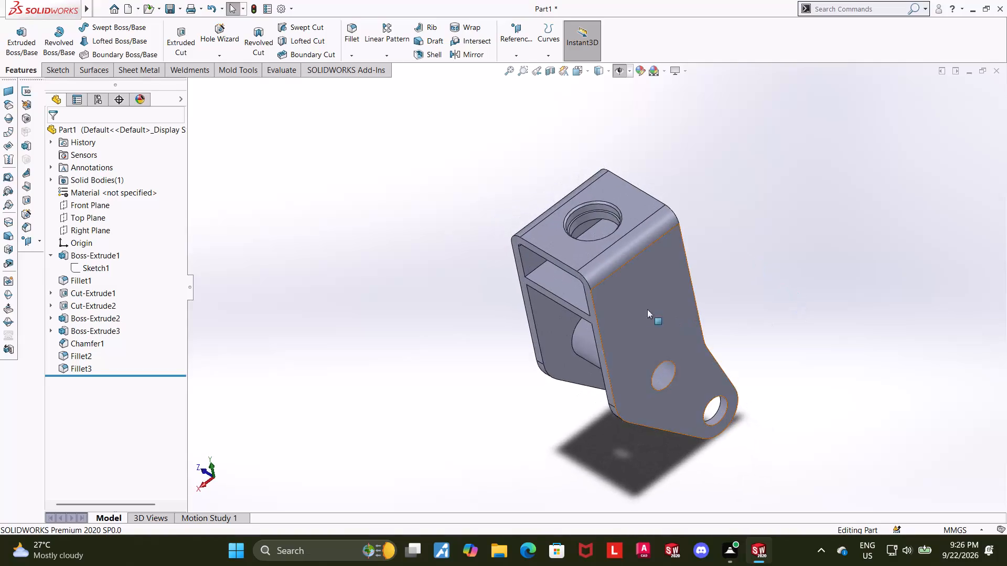
pyautogui.moveTo(658, 302); pyautogui.dragTo(695, 358, button='middle')
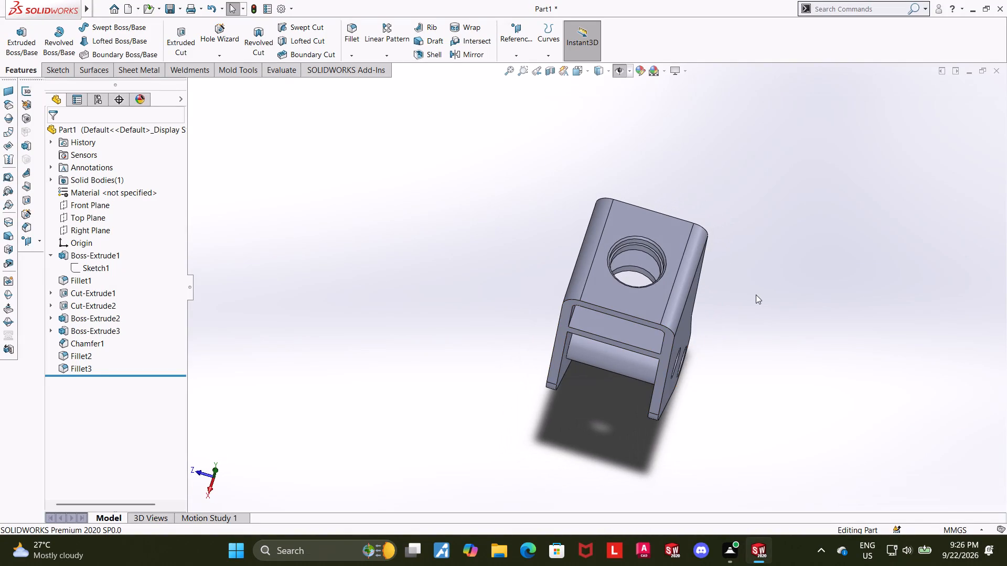
pyautogui.moveTo(794, 257); pyautogui.dragTo(698, 211, button='middle')
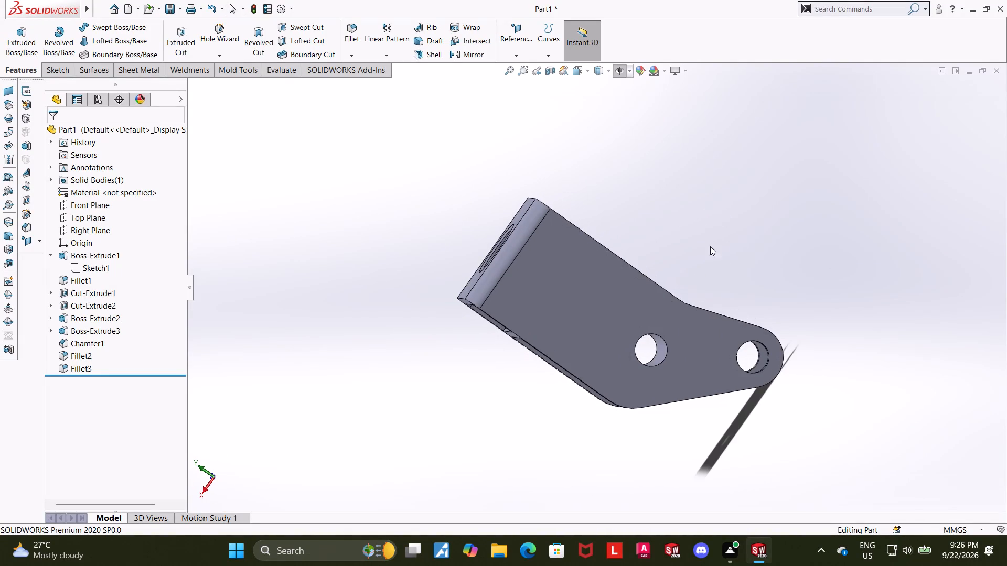
pyautogui.scroll(-2, 730, 331)
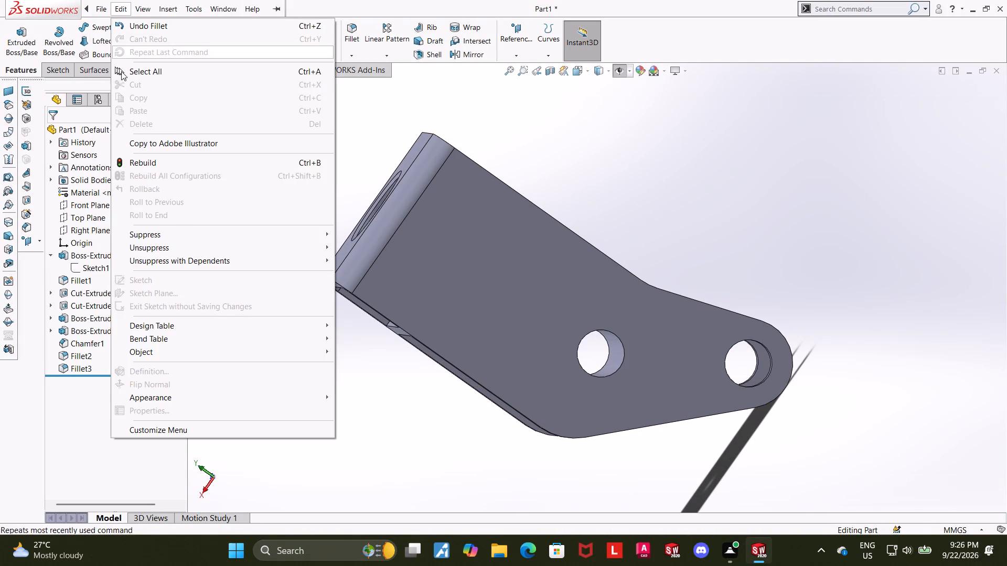
# Save the part in the Downloads folder as "Nova jack pivot bracket".
pyautogui.click(132, 141)
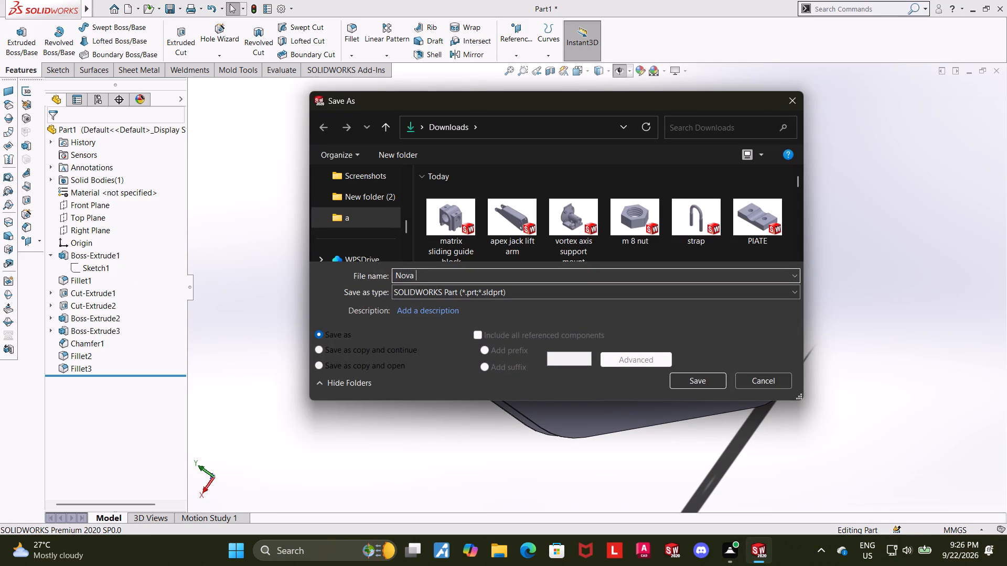
pyautogui.press('BackSpace')
pyautogui.press('BackSpace')
pyautogui.press('space')
pyautogui.write('jack')
pyautogui.press('space')
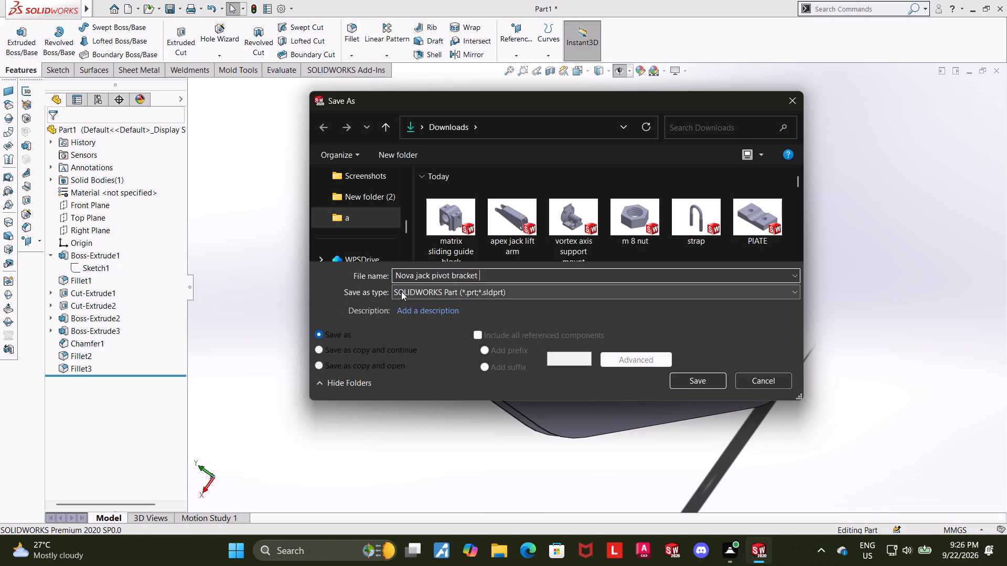
pyautogui.click(694, 379)
# Reorient the bracket to an isometric view and inspect the finished part from other angles.
pyautogui.click(576, 76)
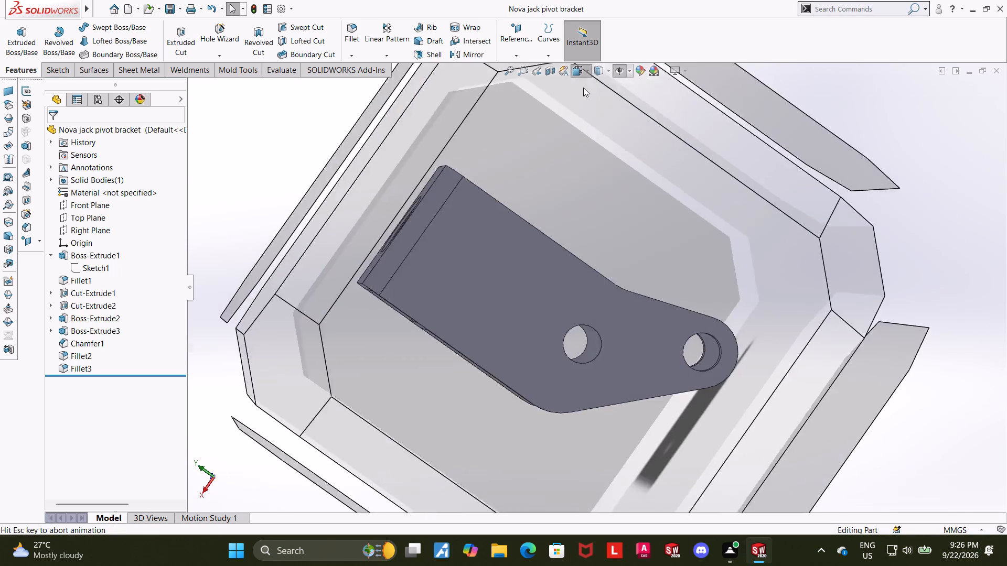
pyautogui.moveTo(777, 374); pyautogui.dragTo(554, 427, button='middle')
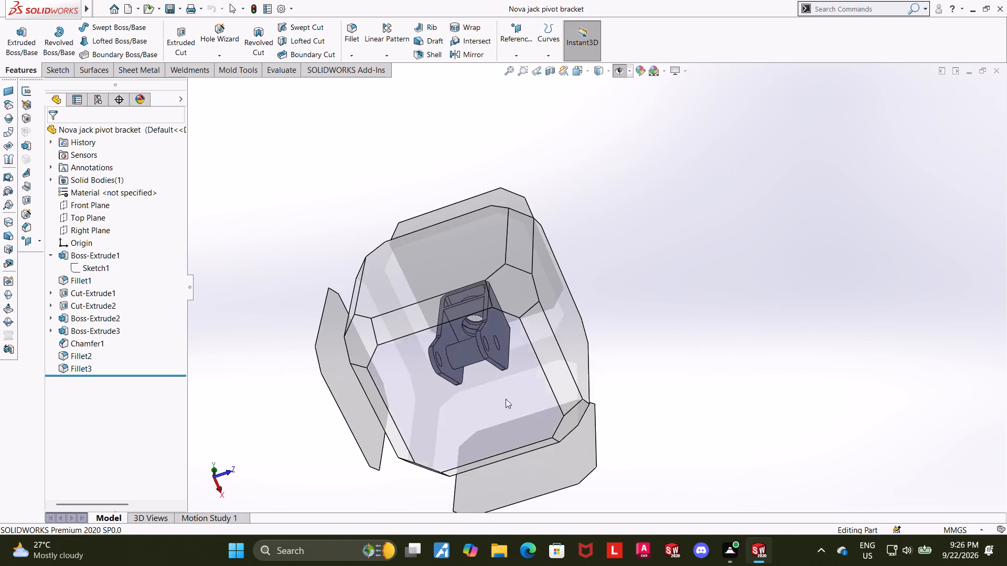
pyautogui.click(519, 289)
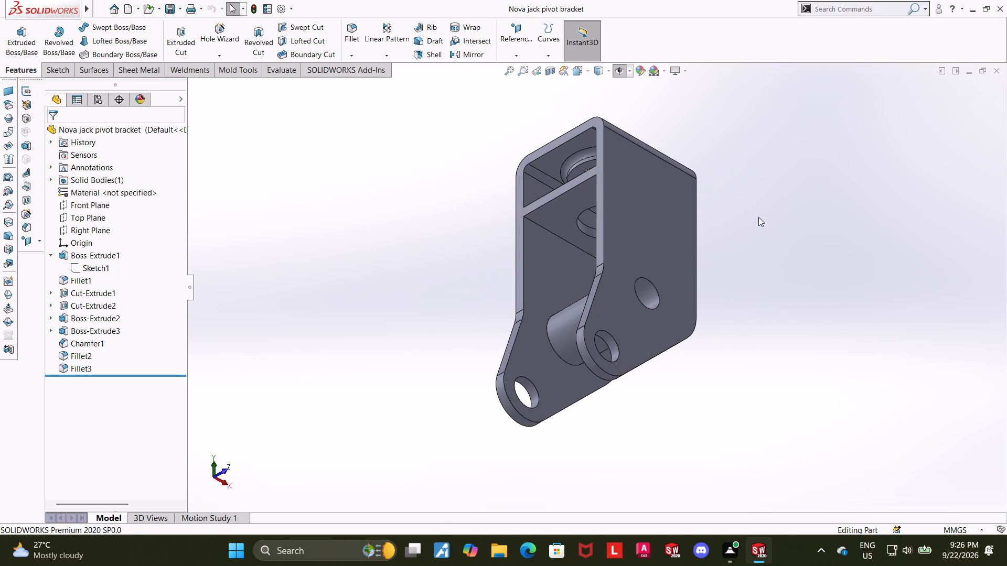
pyautogui.scroll(1, 774, 148)
pyautogui.moveTo(755, 150); pyautogui.dragTo(758, 431, button='middle')
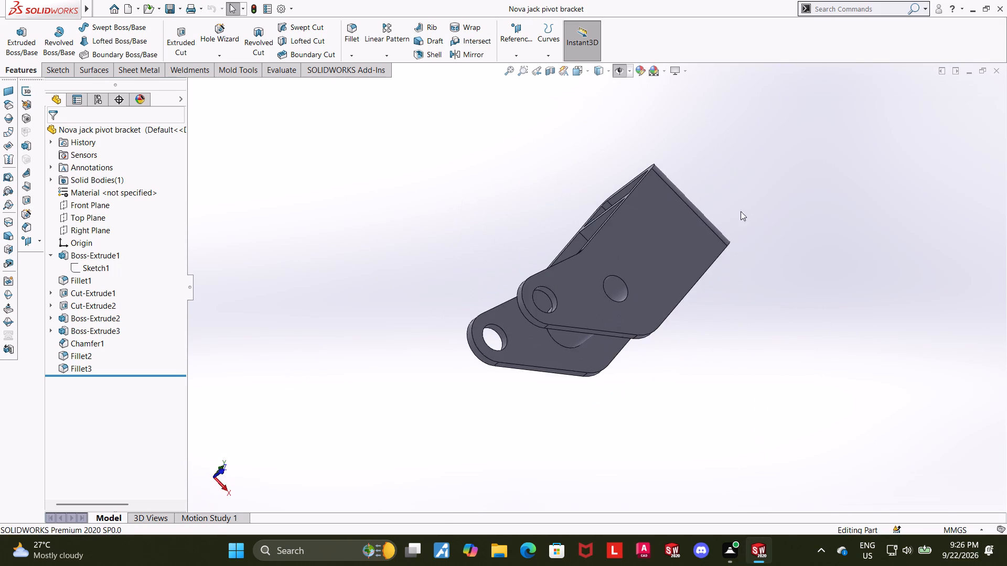
# Inspect the finished bracket from several angles, ending on an enlarged view of the arms, cross tube and ring boss.
pyautogui.moveTo(727, 158); pyautogui.dragTo(778, 292, button='middle')
pyautogui.click(575, 72)
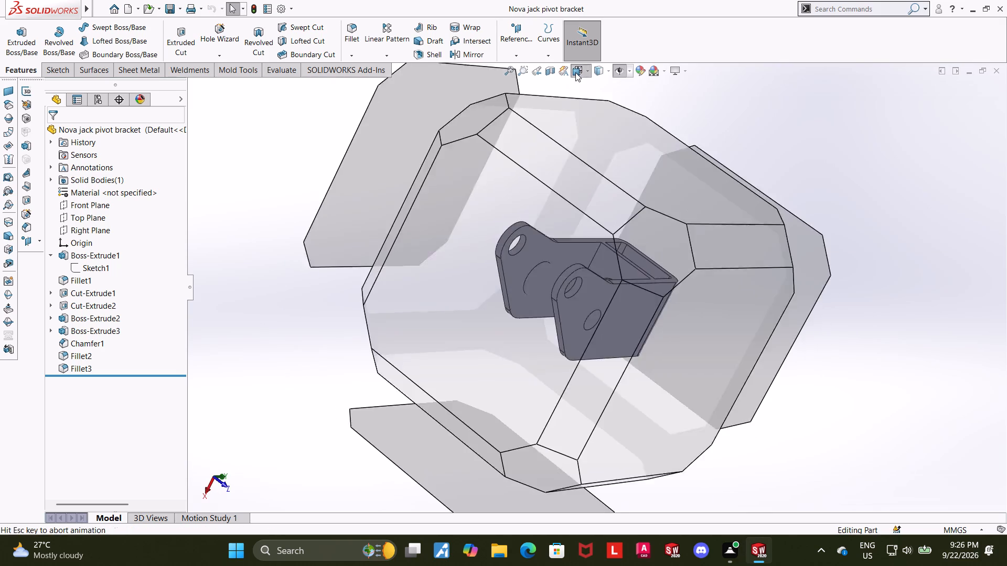
pyautogui.click(526, 309)
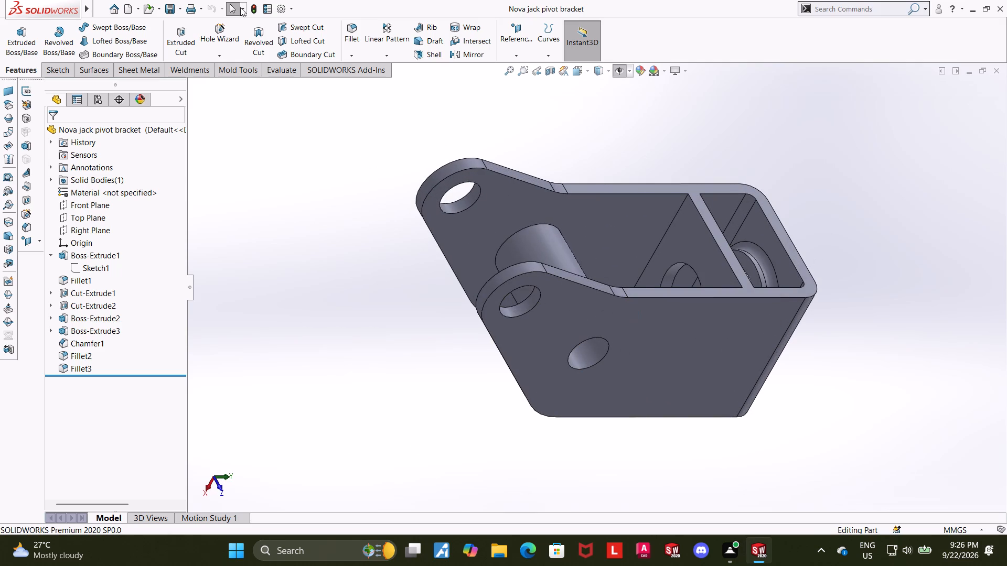
pyautogui.moveTo(330, 260); pyautogui.dragTo(374, 337, button='middle')
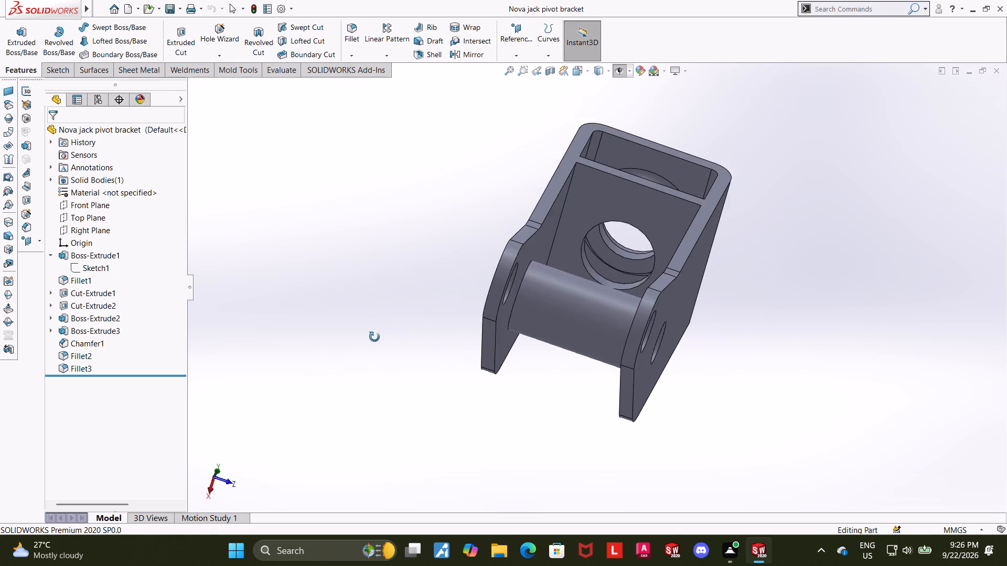
pyautogui.moveTo(374, 337); pyautogui.dragTo(379, 334, button='middle')
pyautogui.click(576, 73)
pyautogui.click(509, 321)
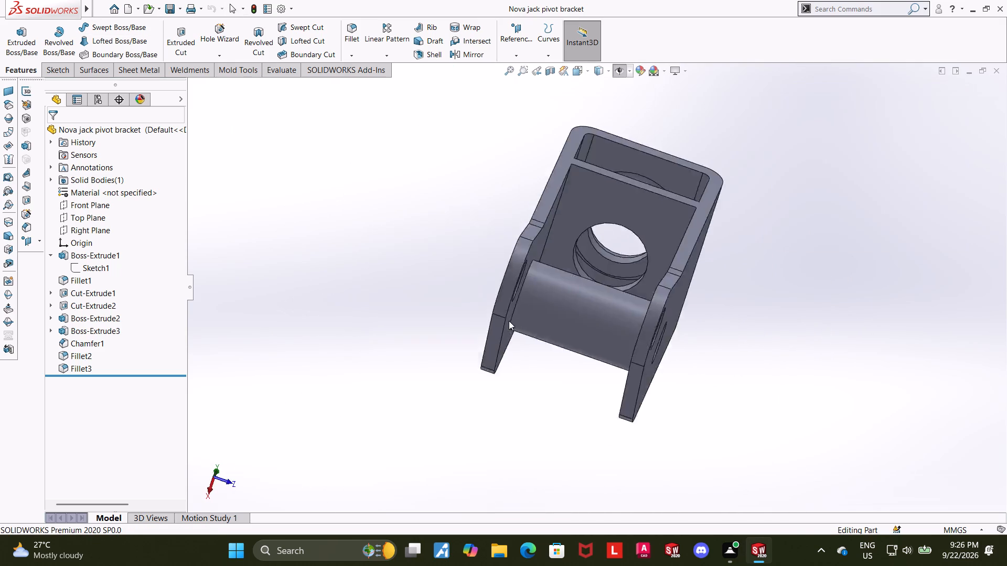
pyautogui.moveTo(627, 372); pyautogui.dragTo(822, 522, button='middle')
pyautogui.scroll(3, 514, 257)
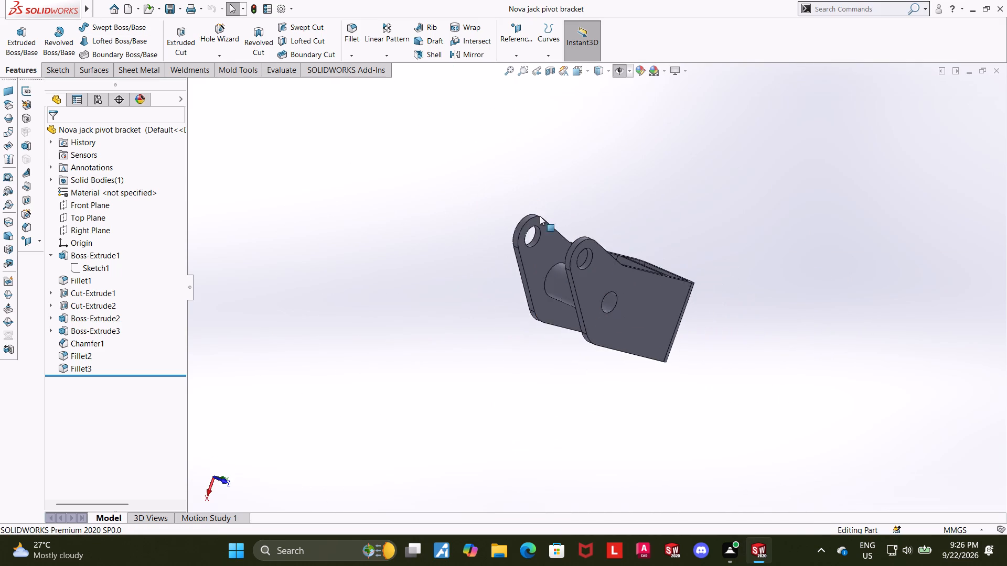
pyautogui.scroll(1, 540, 216)
pyautogui.scroll(-1, 547, 216)
pyautogui.moveTo(553, 219); pyautogui.dragTo(562, 355, button='middle')
pyautogui.scroll(-1, 753, 267)
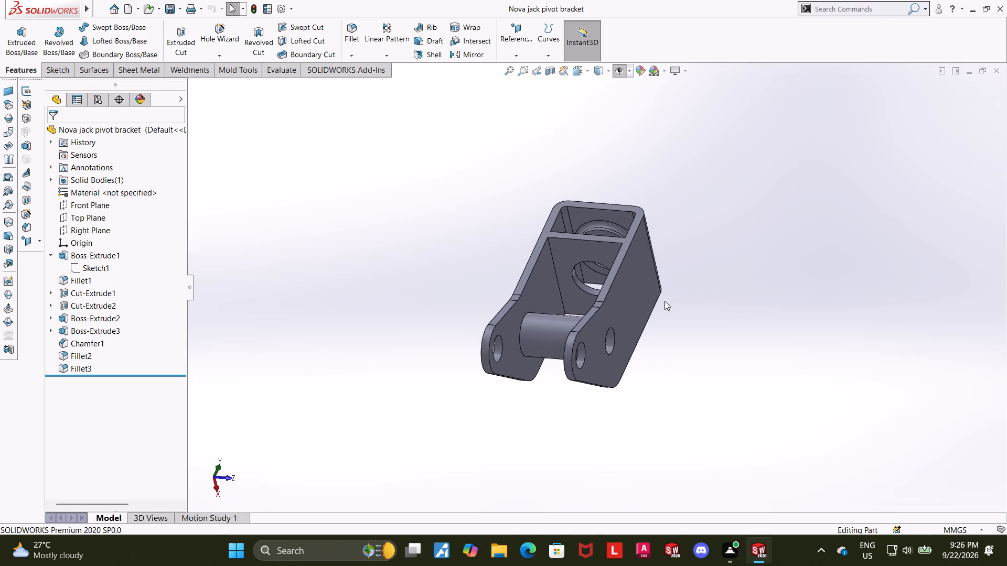
pyautogui.scroll(-1, 658, 308)
pyautogui.scroll(-1, 555, 365)
pyautogui.scroll(-1, 636, 134)
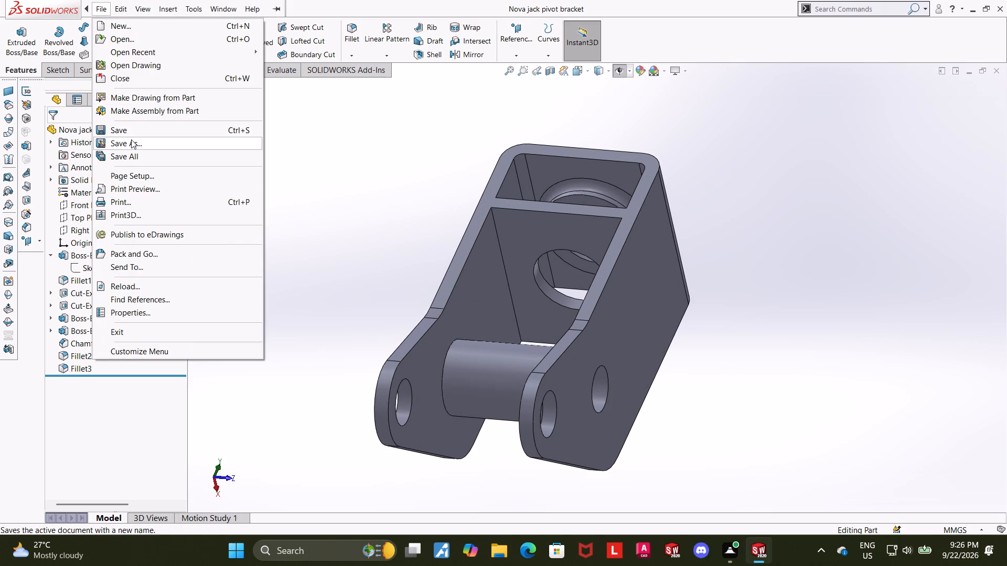
# Save a copy of the bracket part in Adobe Portable Document Format (*.pdf).
pyautogui.click(131, 139)
pyautogui.click(452, 294)
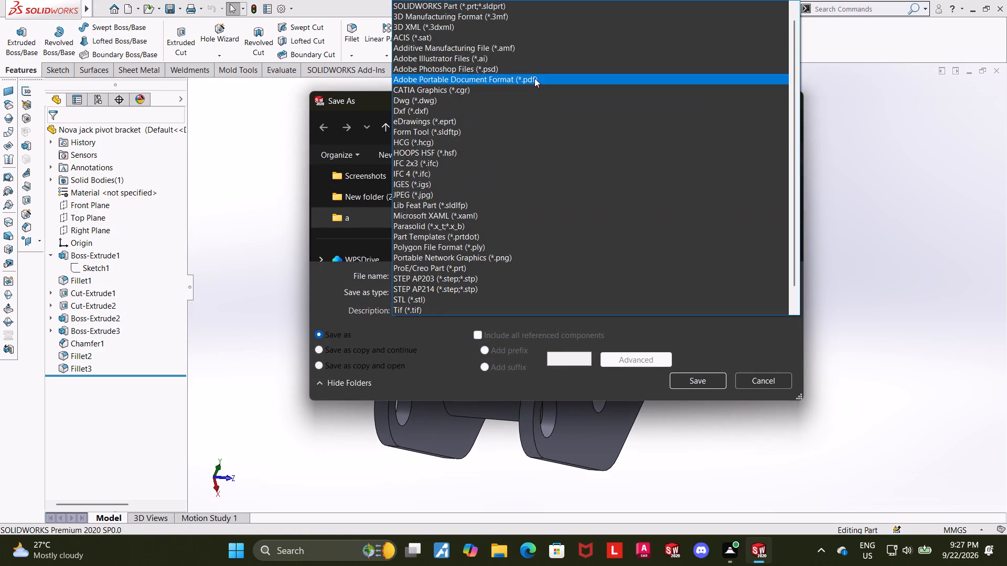
pyautogui.click(534, 78)
pyautogui.click(686, 400)
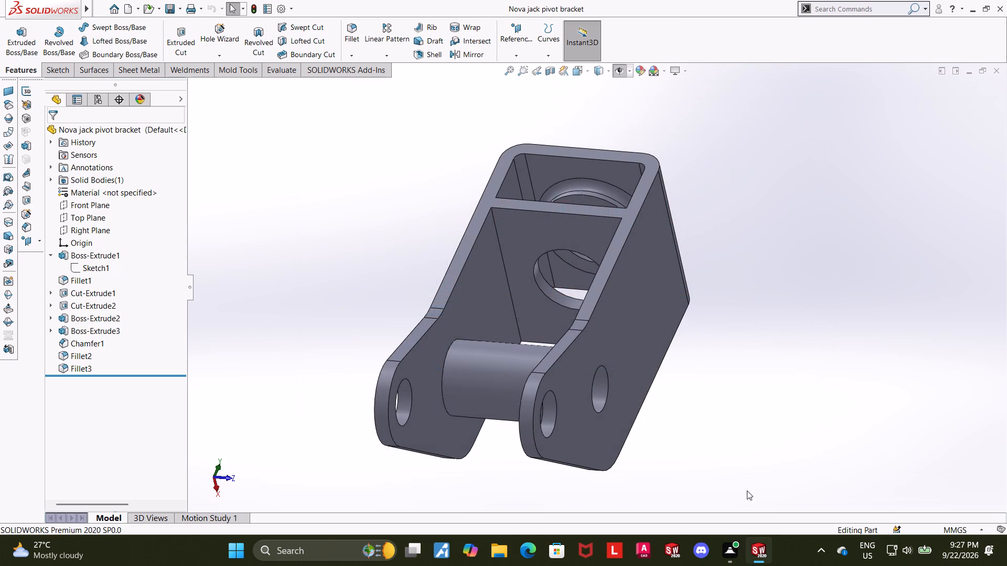